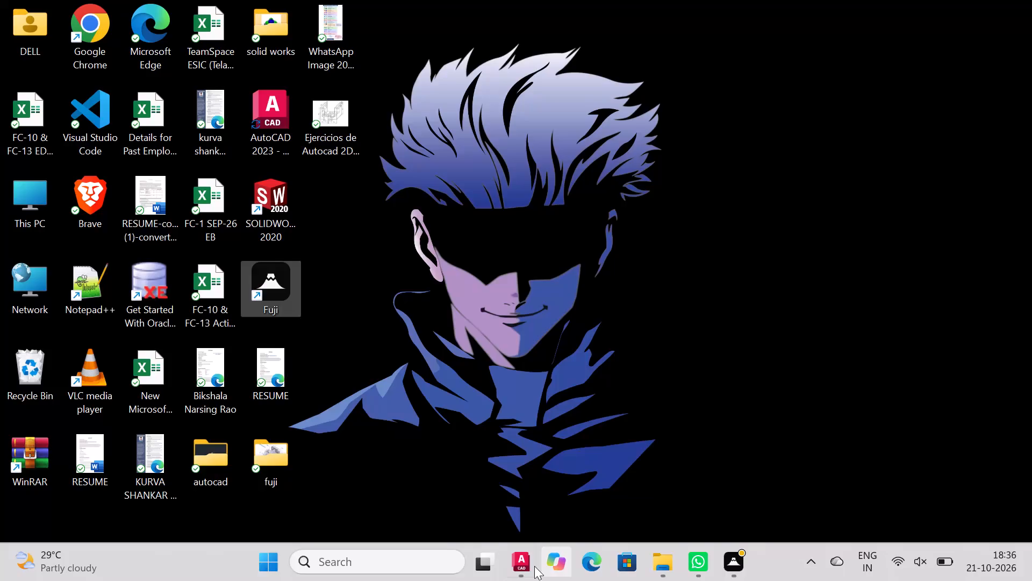
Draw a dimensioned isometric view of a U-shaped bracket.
Switch to AutoCAD and set the model space limits from 0,0 to 100,100.
click(515, 566)
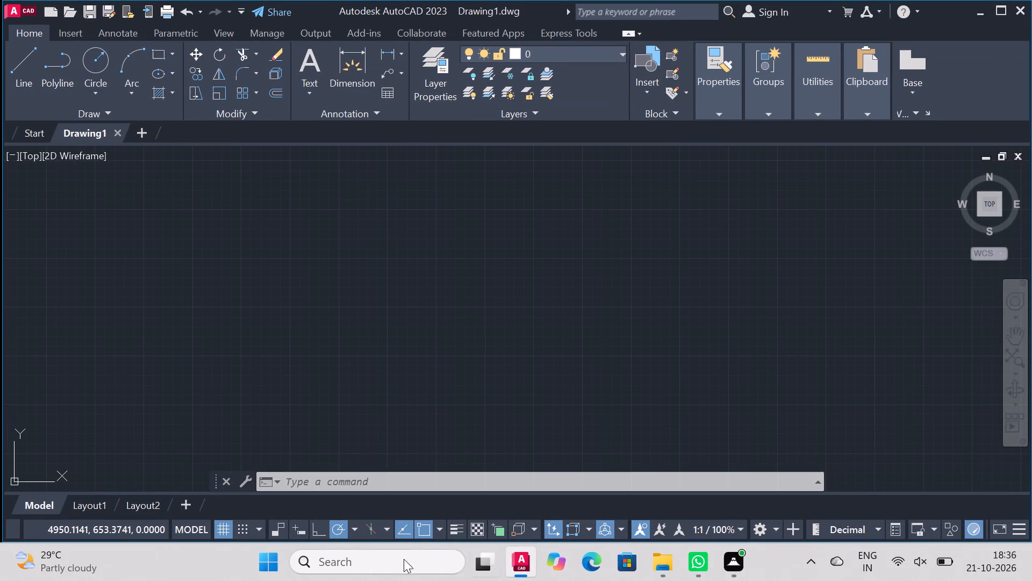
click(338, 472)
click(338, 476)
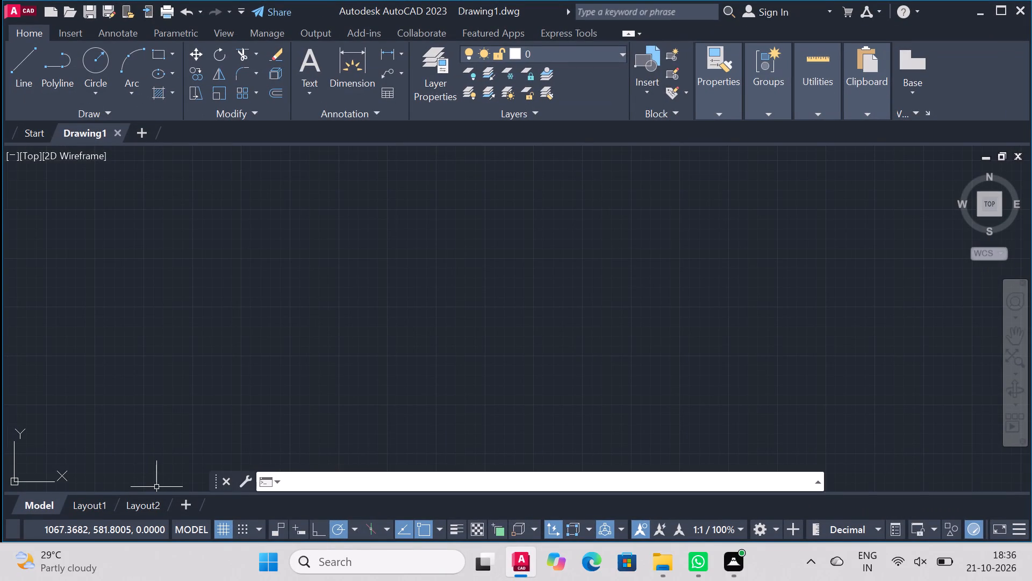
text(limits)
key(Return)
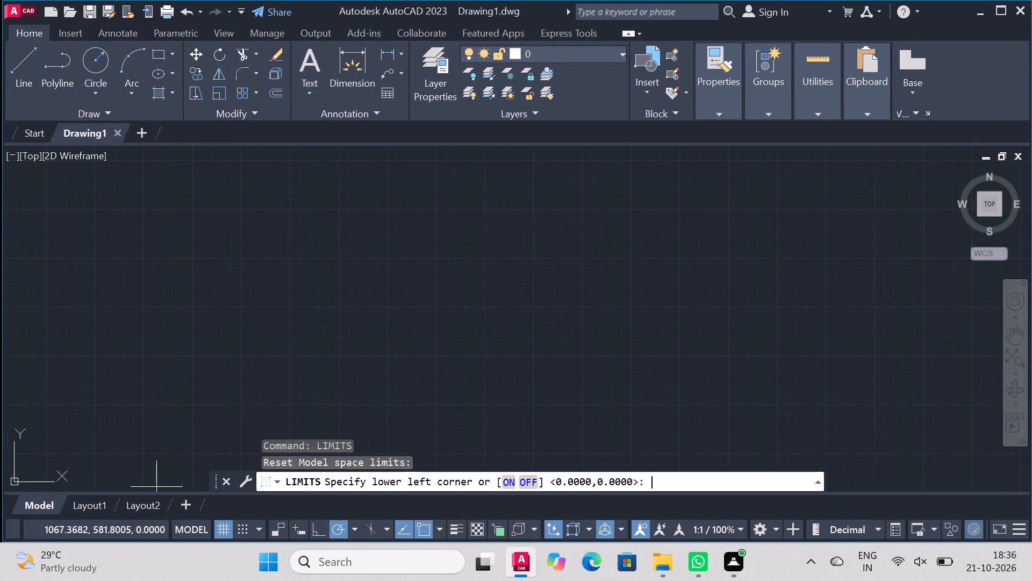
text(0,0)
key(Return)
text(100,100)
key(Return)
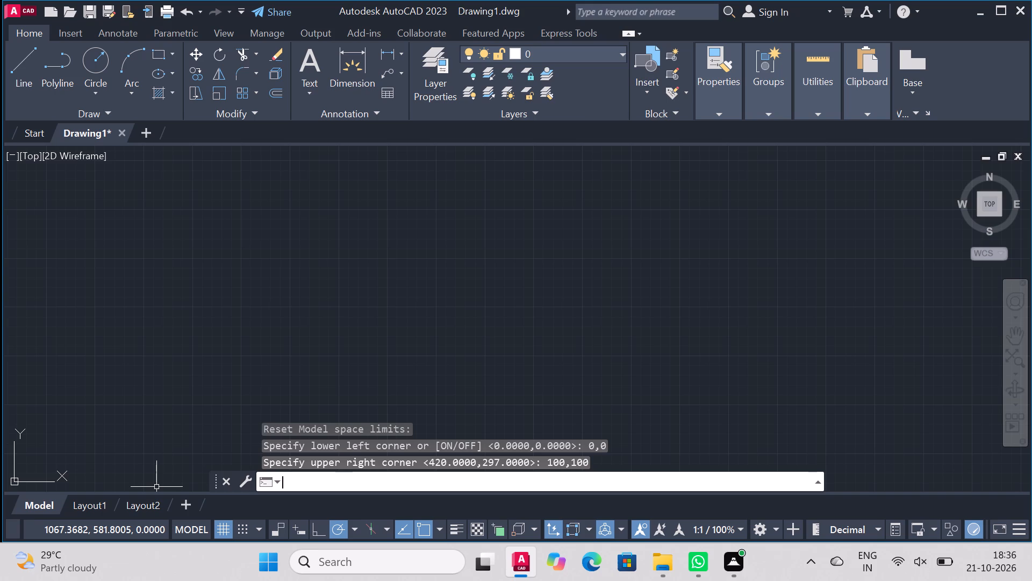
Set the drawing units' length precision to one decimal place (0.0).
text(units)
key(Return)
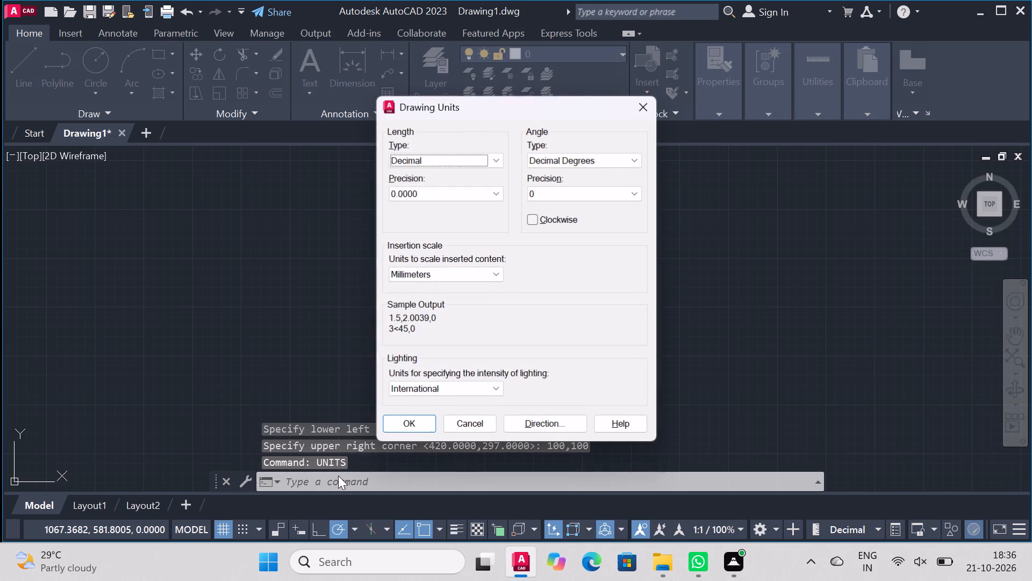
key(Tab)
key(Up)
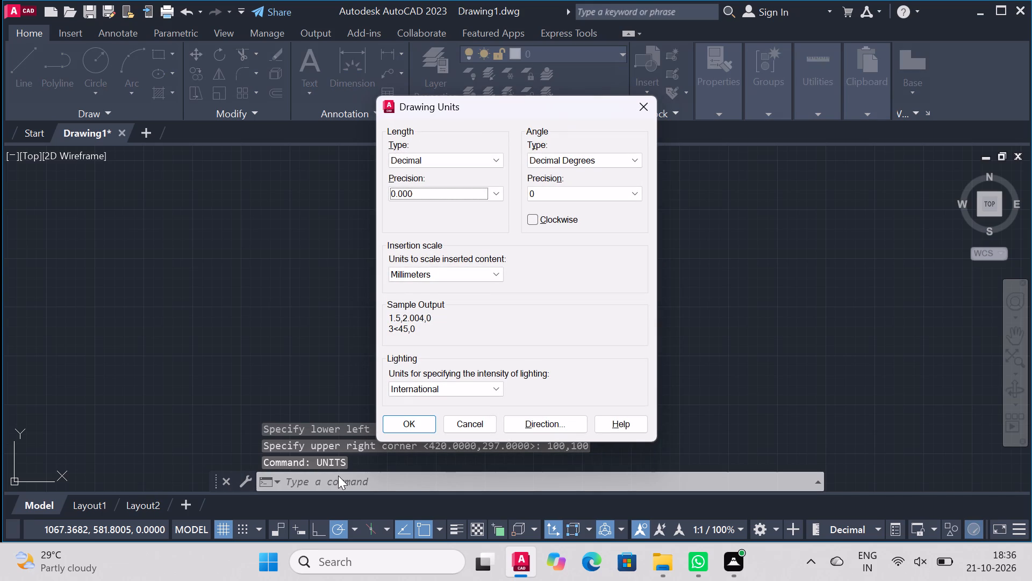
key(Up)
key(Up)
key(Return)
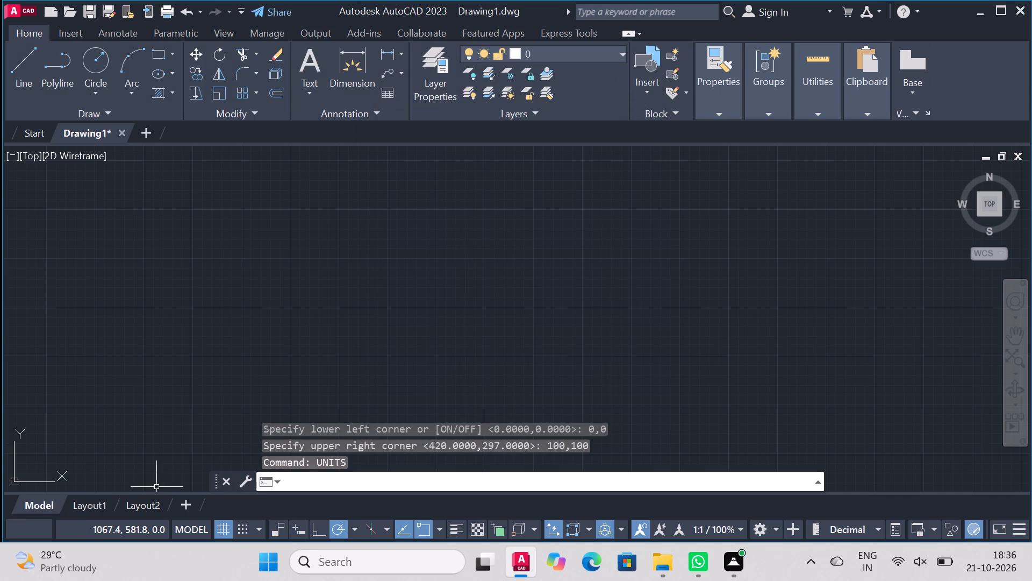
Zoom to show all of the drawing limits.
key(z)
key(Return)
key(a)
key(Return)
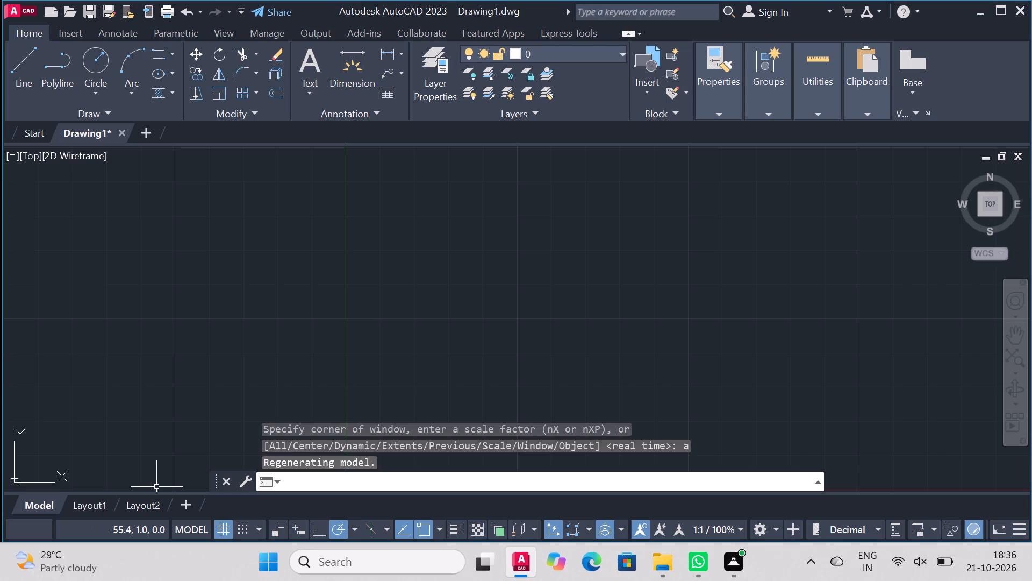
scroll(500, 271, down, 3)
scroll(670, 309, up, 1)
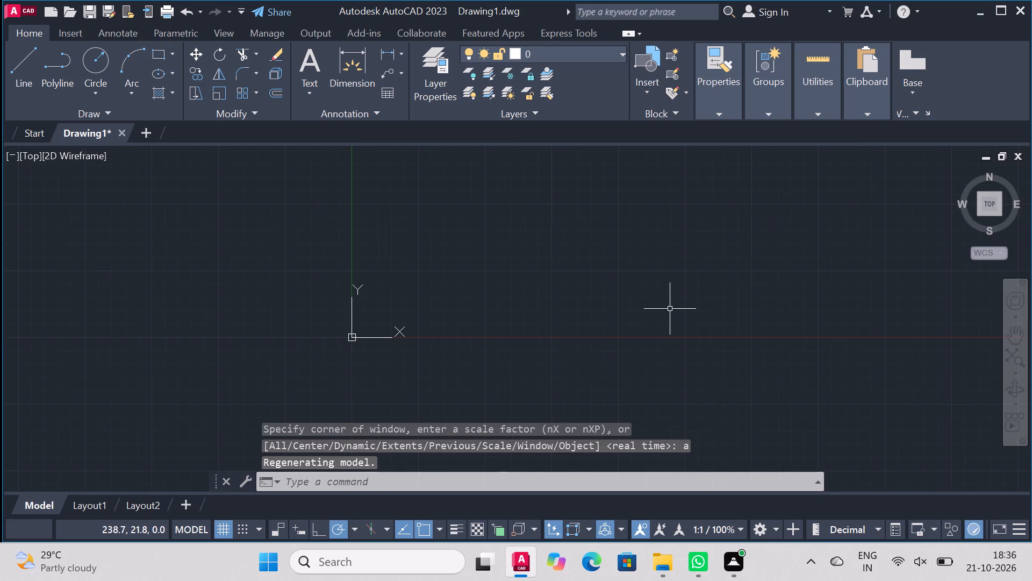
scroll(567, 321, up, 1)
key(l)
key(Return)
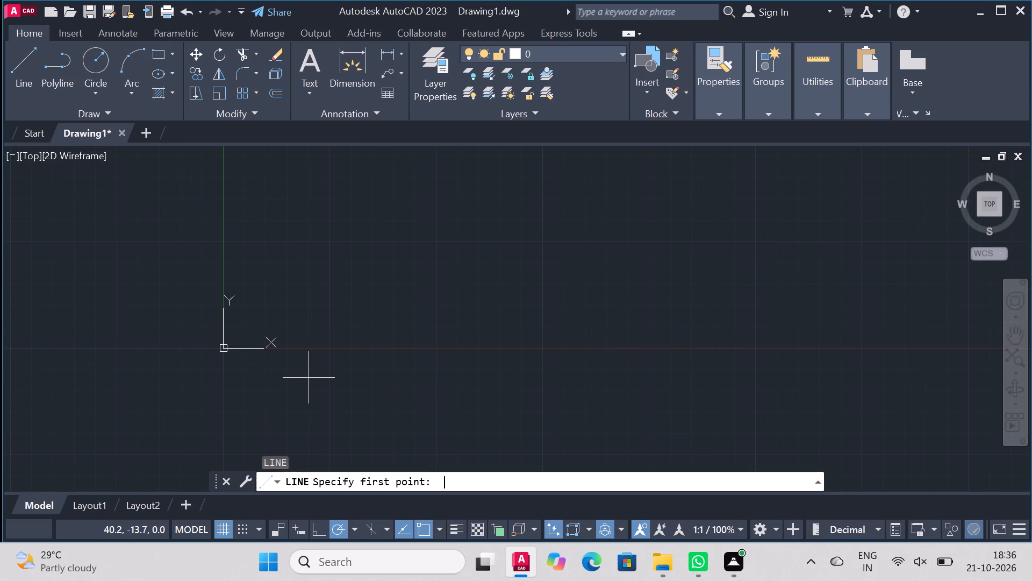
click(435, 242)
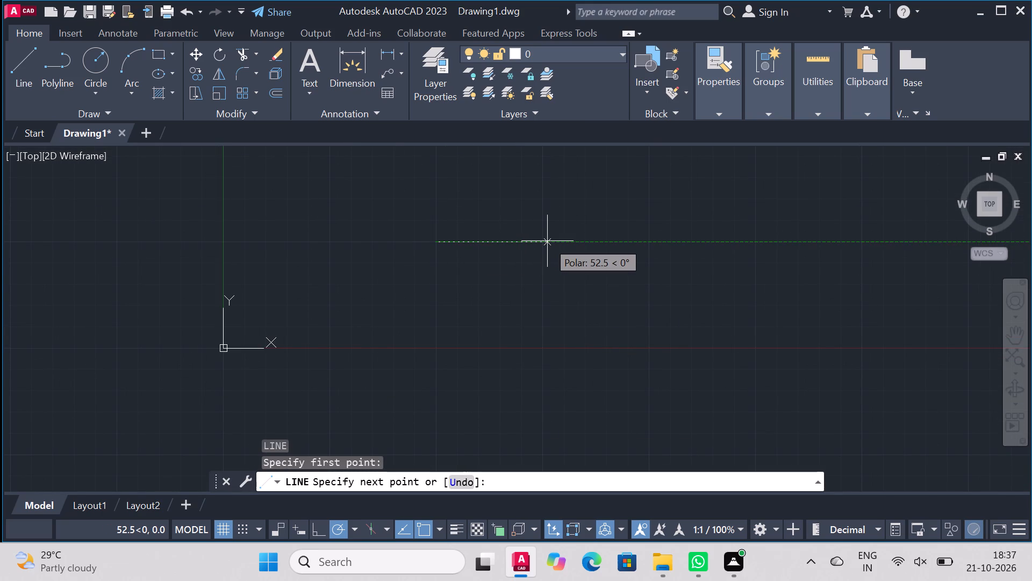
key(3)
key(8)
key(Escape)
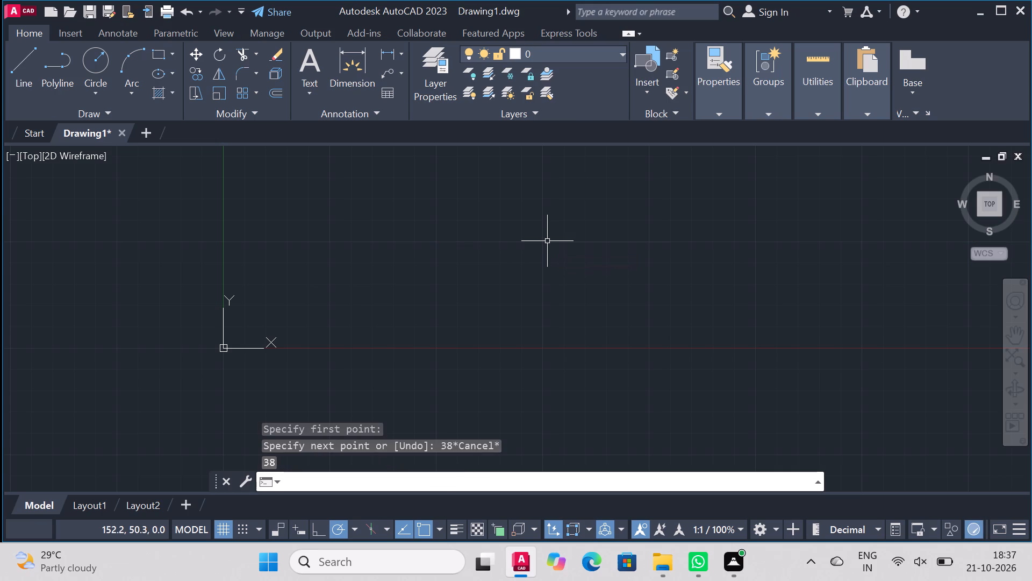
Turn on isometric drafting with the left isoplane.
click(375, 535)
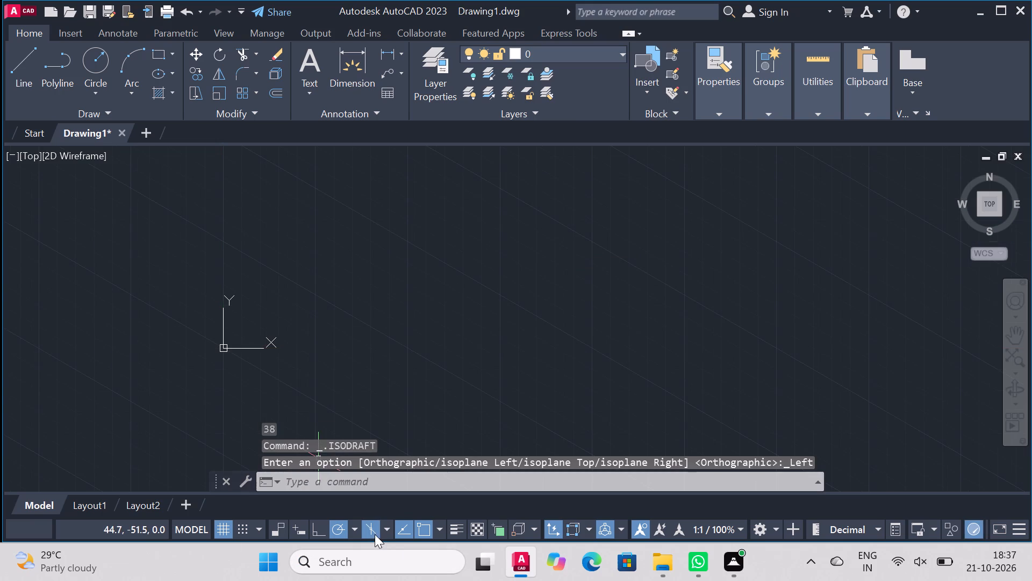
Start a line outline in open space with segments of 38 at 30°, 10 straight up, and 31 at 30°.
scroll(455, 388, up, 2)
key(l)
key(Return)
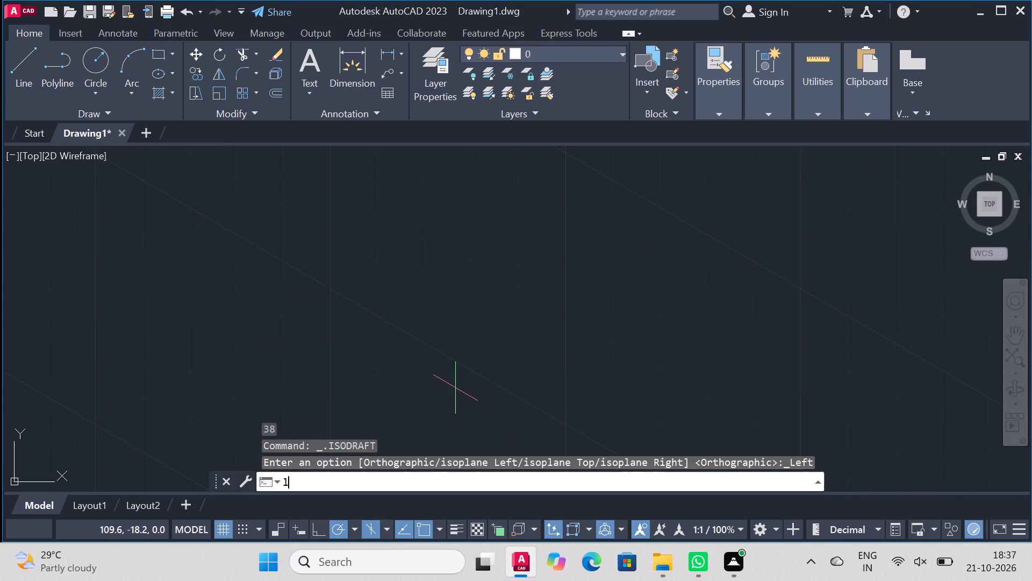
click(471, 309)
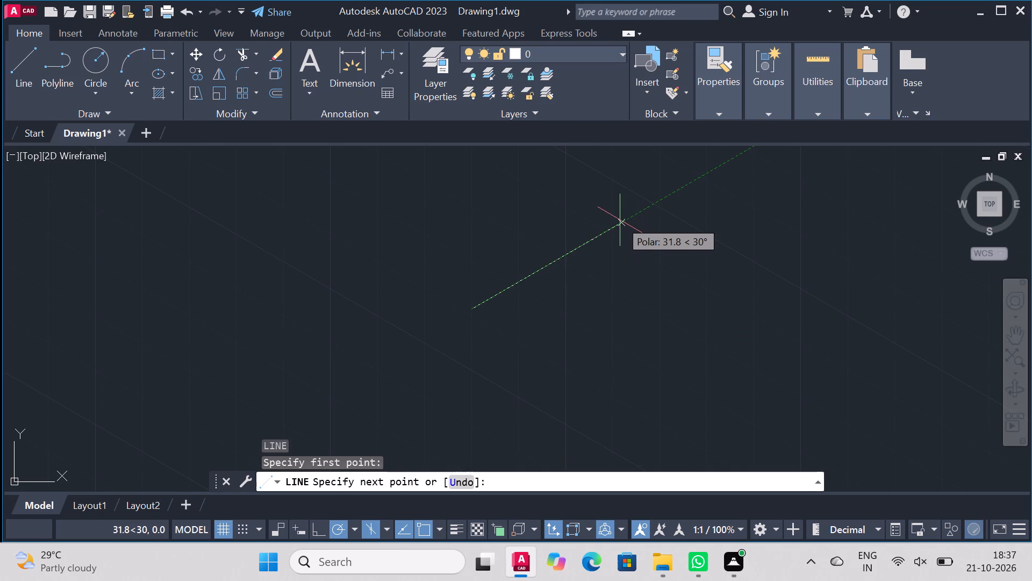
text(38)
key(Return)
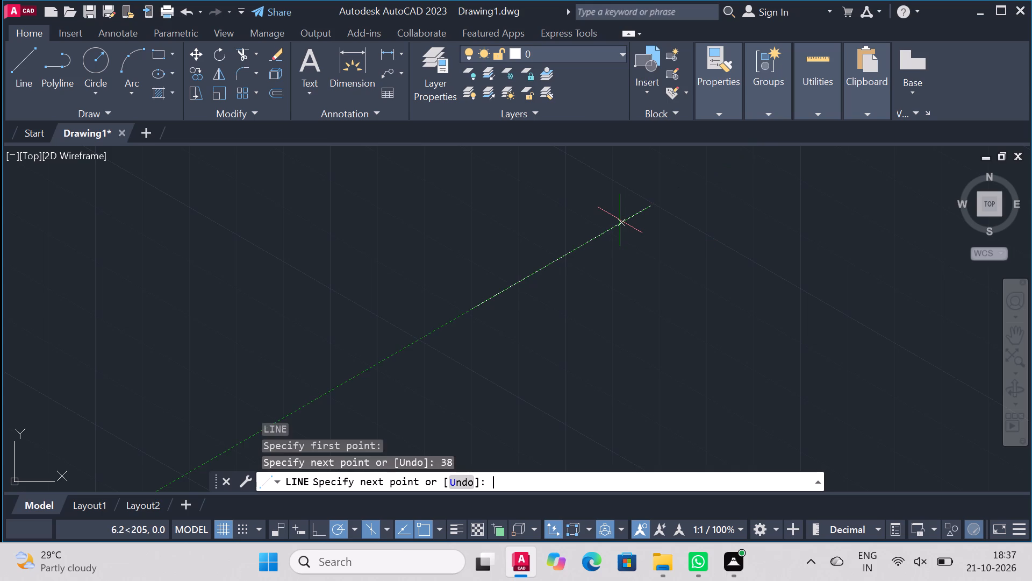
scroll(625, 313, down, 1)
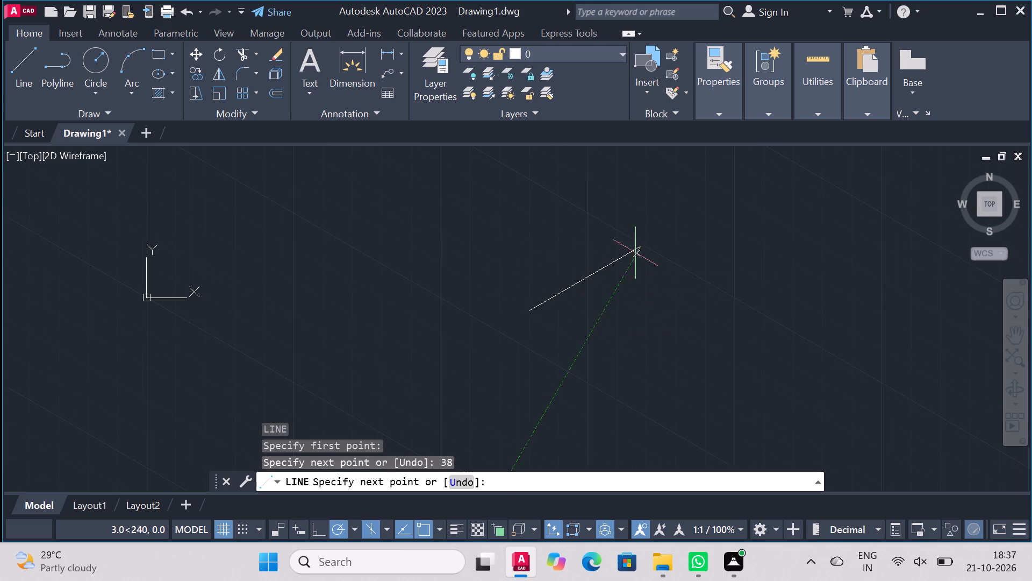
scroll(638, 235, up, 2)
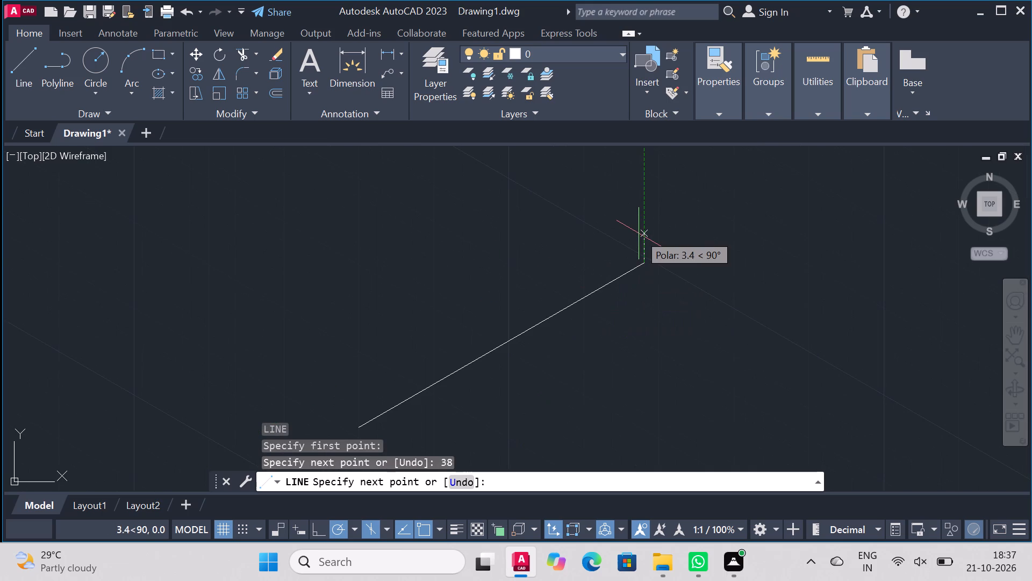
text(10)
key(Return)
scroll(728, 250, down, 2)
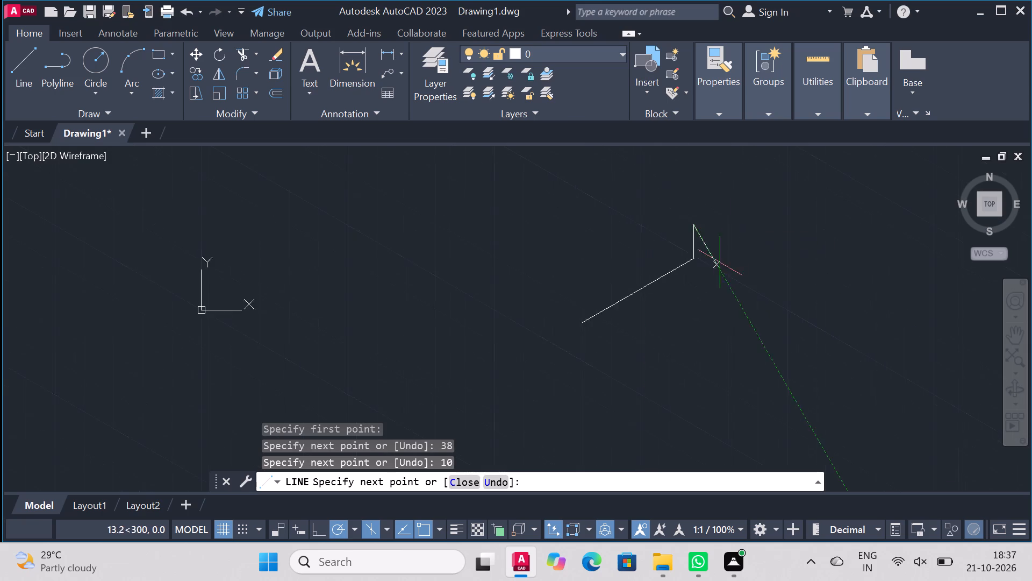
scroll(717, 265, down, 1)
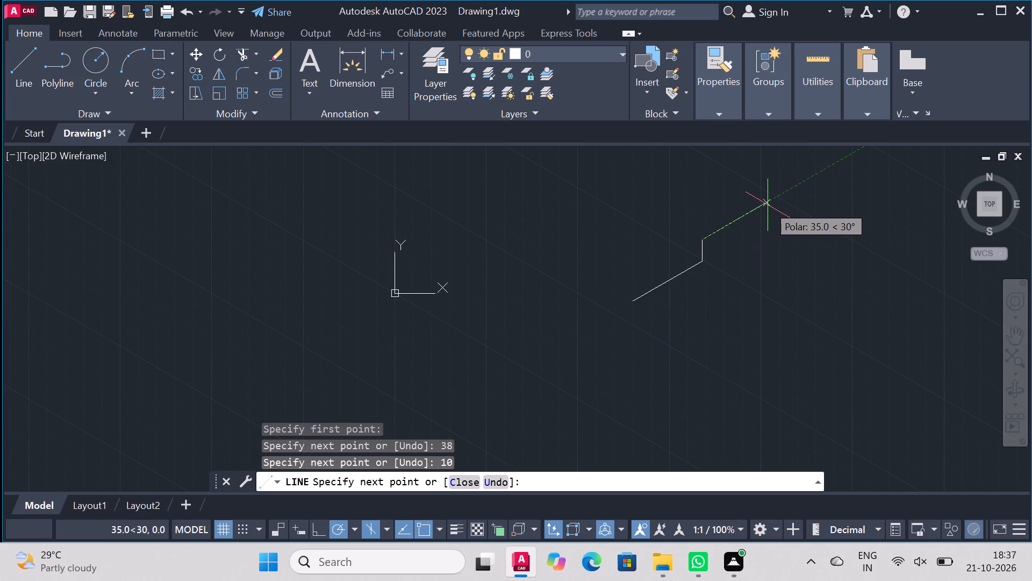
text(31)
key(Return)
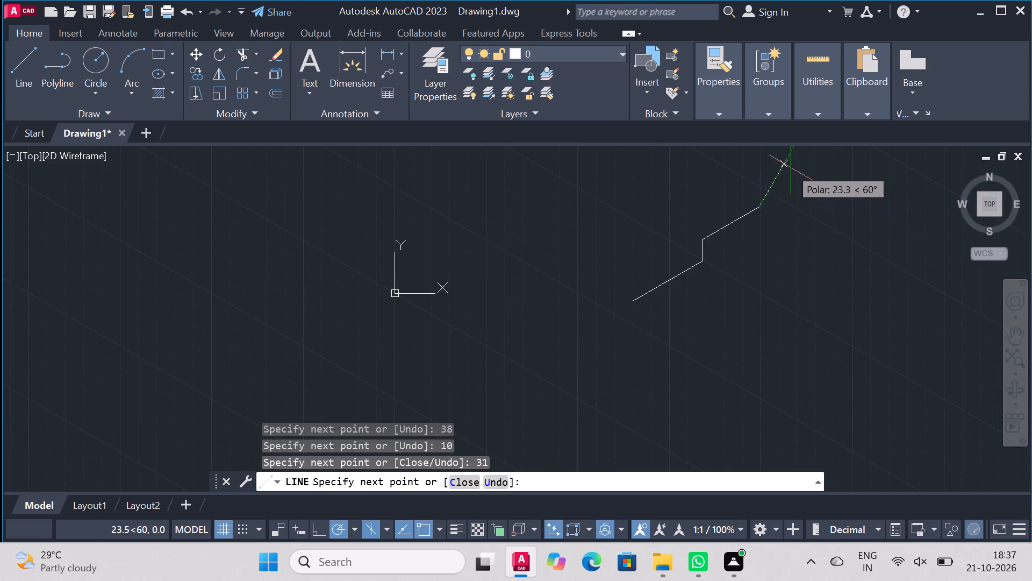
Continue the outline with segments of 72 straight up, 12 at 210°, and 56 straight down.
scroll(770, 250, down, 6)
scroll(753, 188, up, 2)
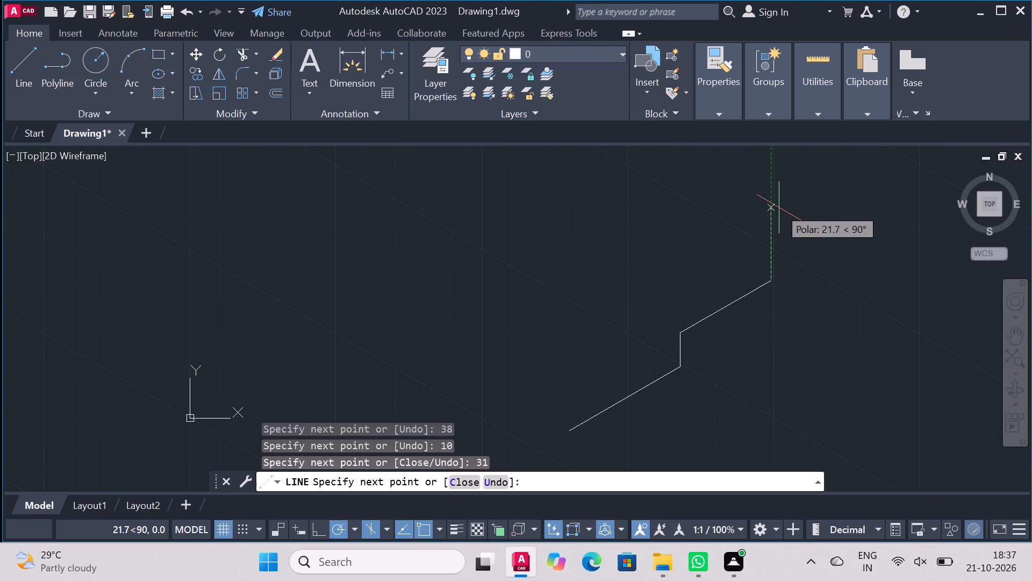
key(7)
key(2)
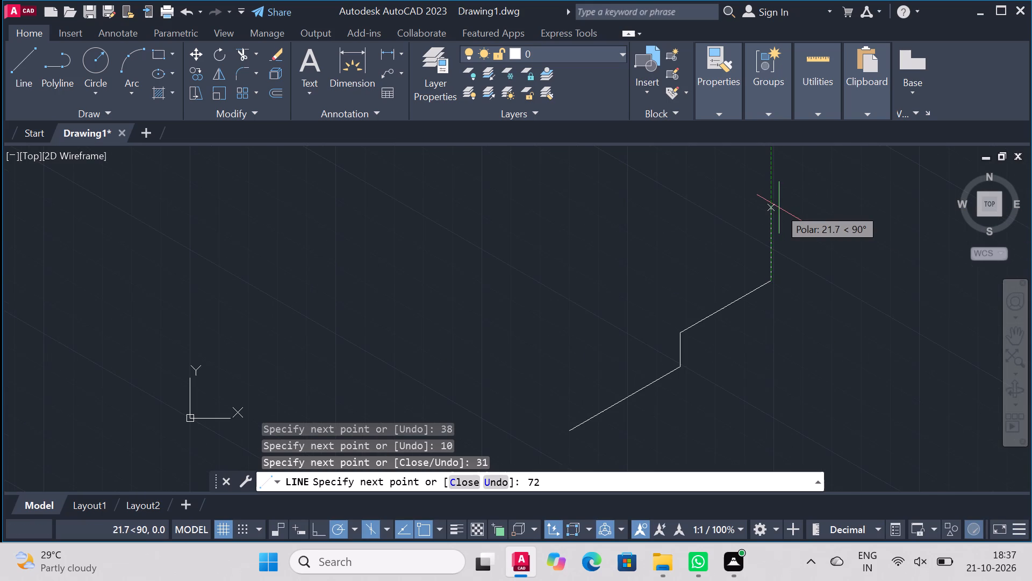
key(Return)
scroll(771, 231, down, 3)
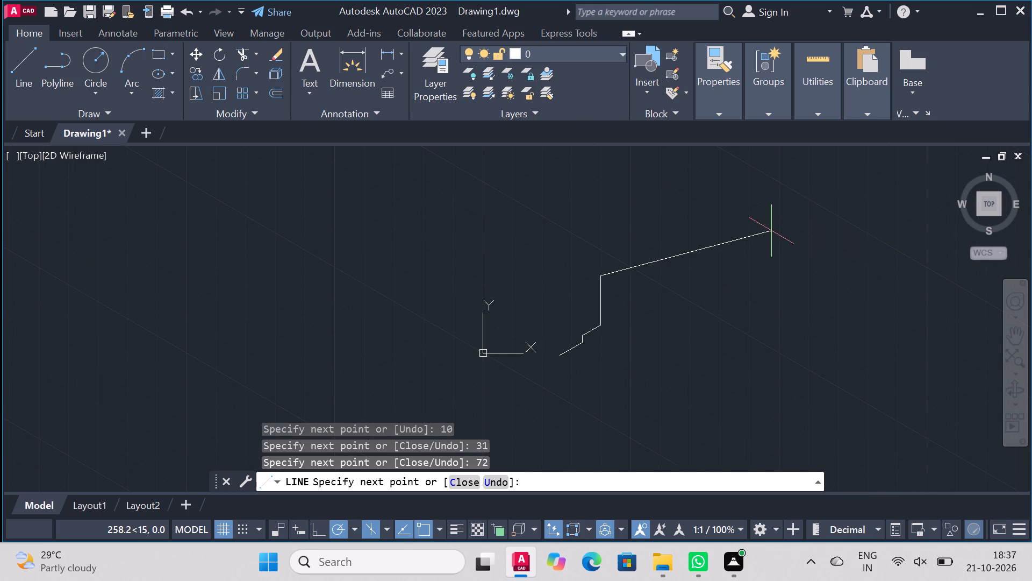
scroll(564, 314, up, 1)
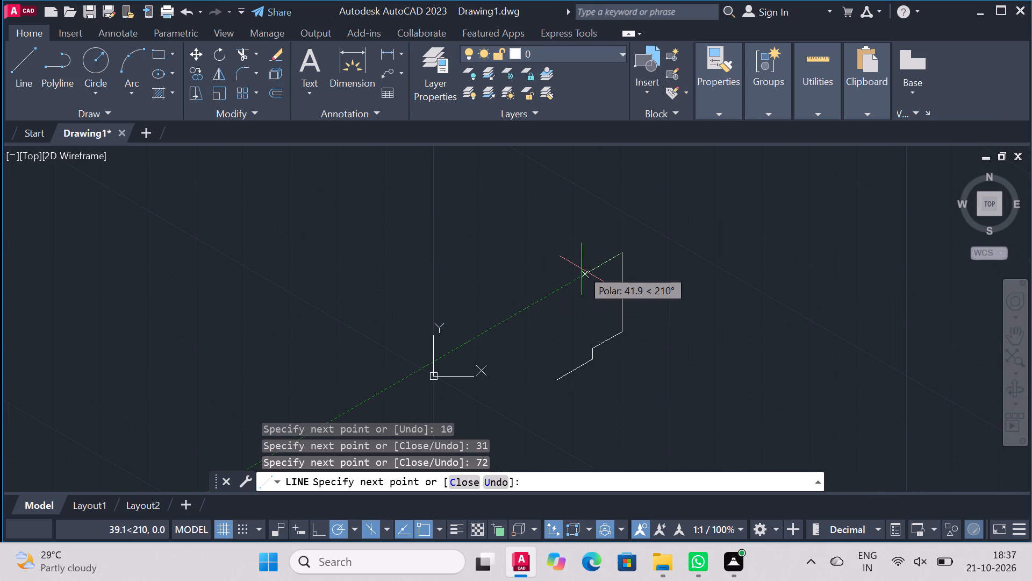
text(12)
key(Return)
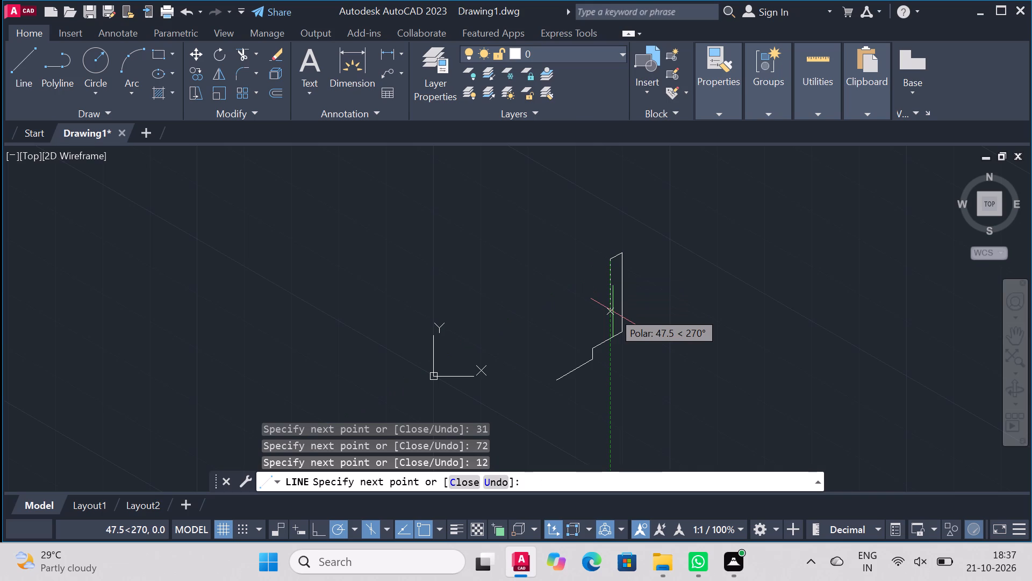
text(56)
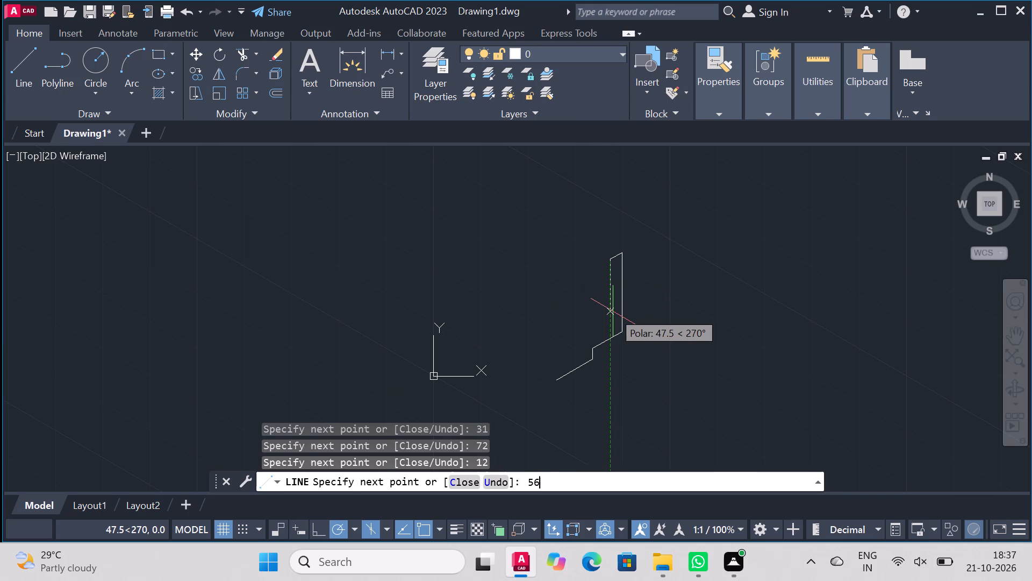
key(Return)
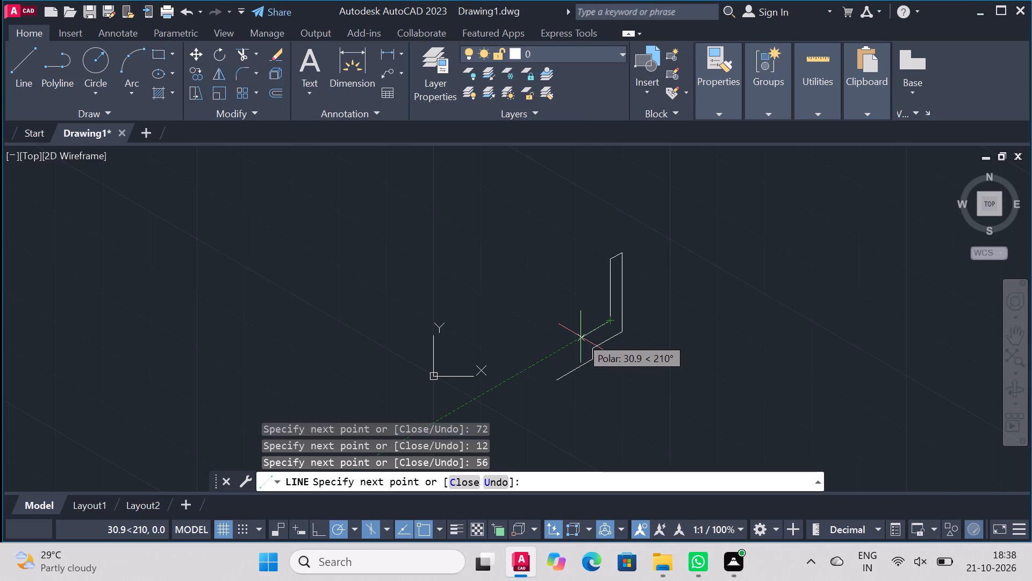
Continue the outline with segments of 76 at 210° and 56 straight up.
key(7)
key(6)
key(Return)
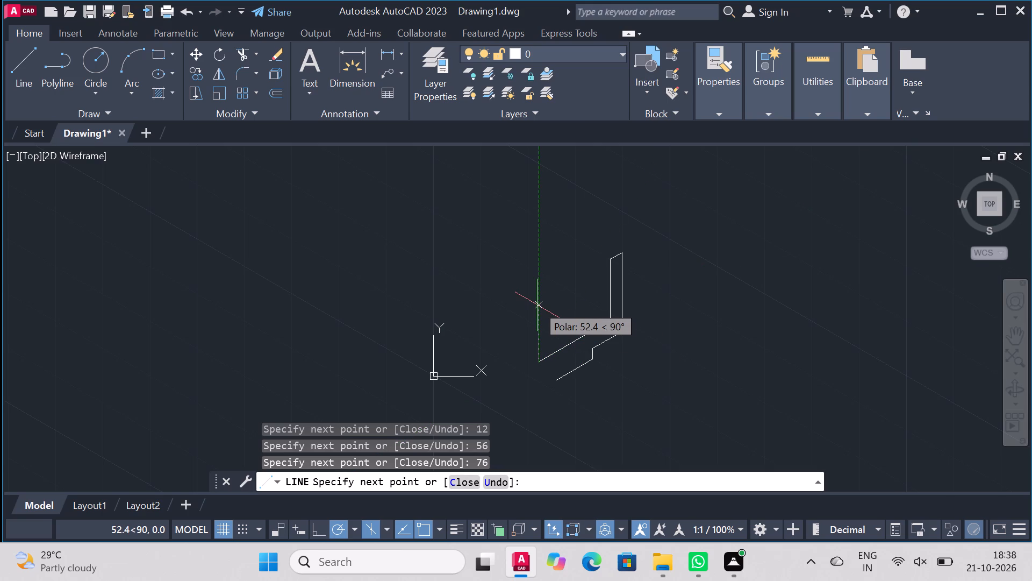
text(56)
key(Return)
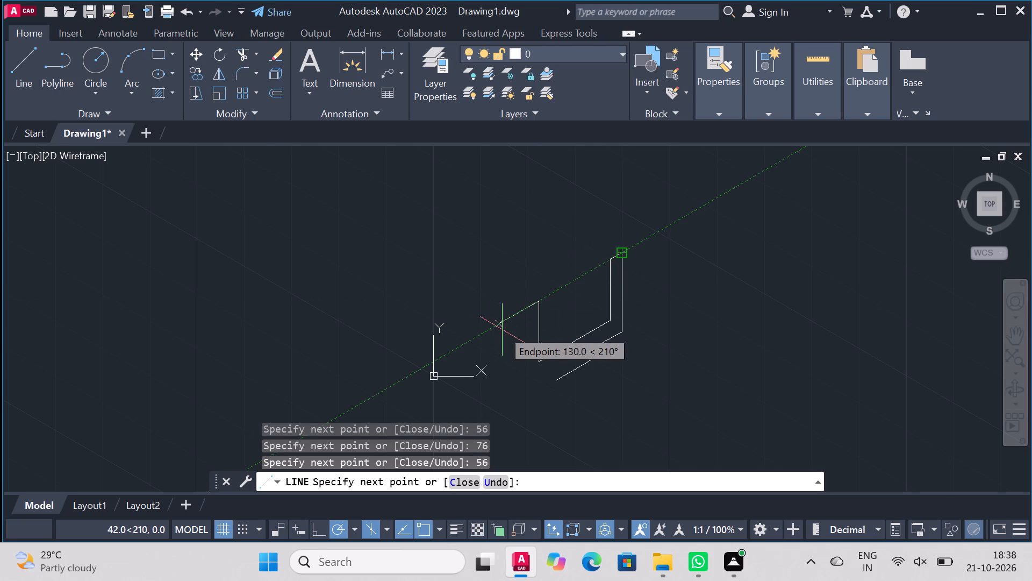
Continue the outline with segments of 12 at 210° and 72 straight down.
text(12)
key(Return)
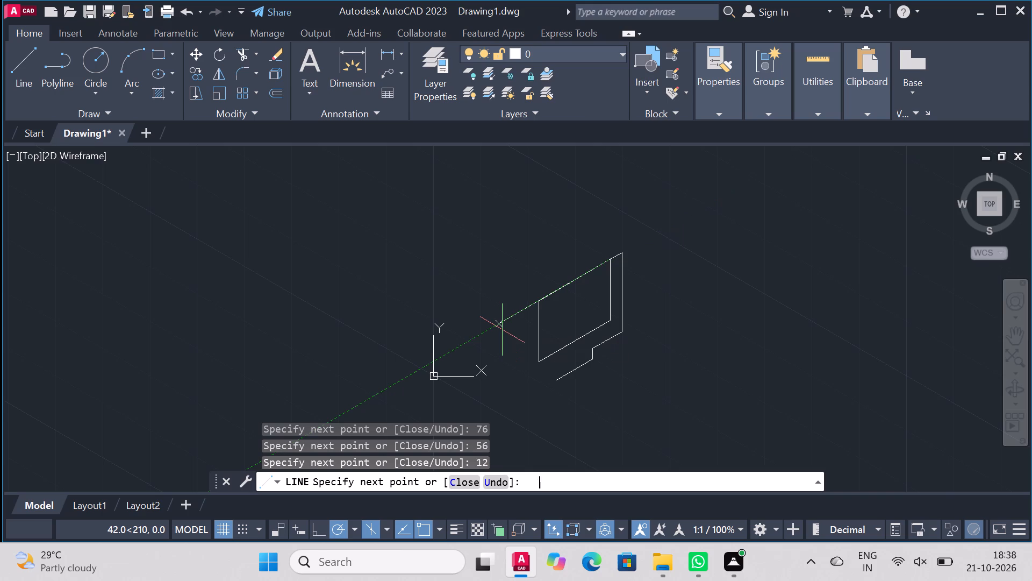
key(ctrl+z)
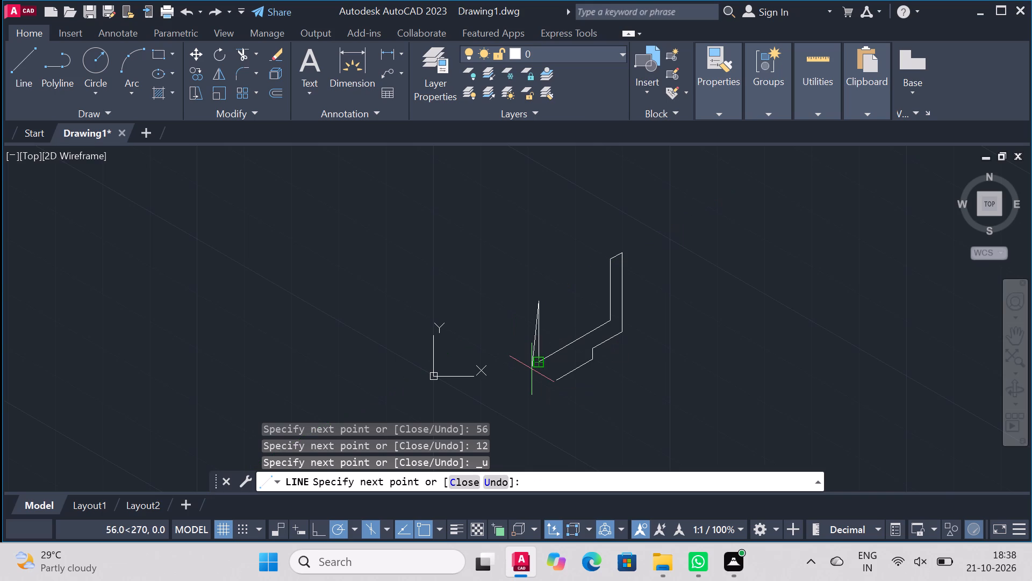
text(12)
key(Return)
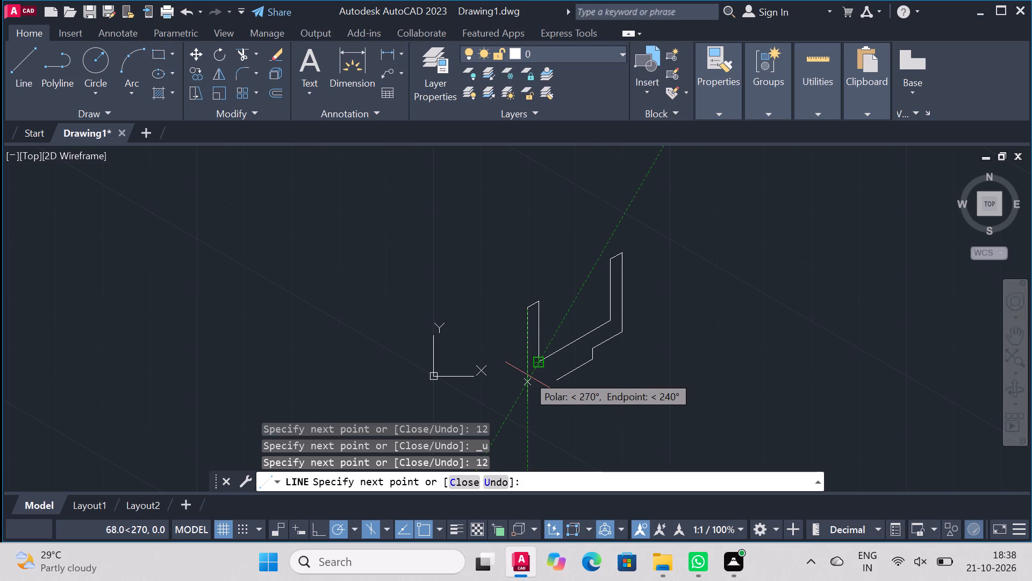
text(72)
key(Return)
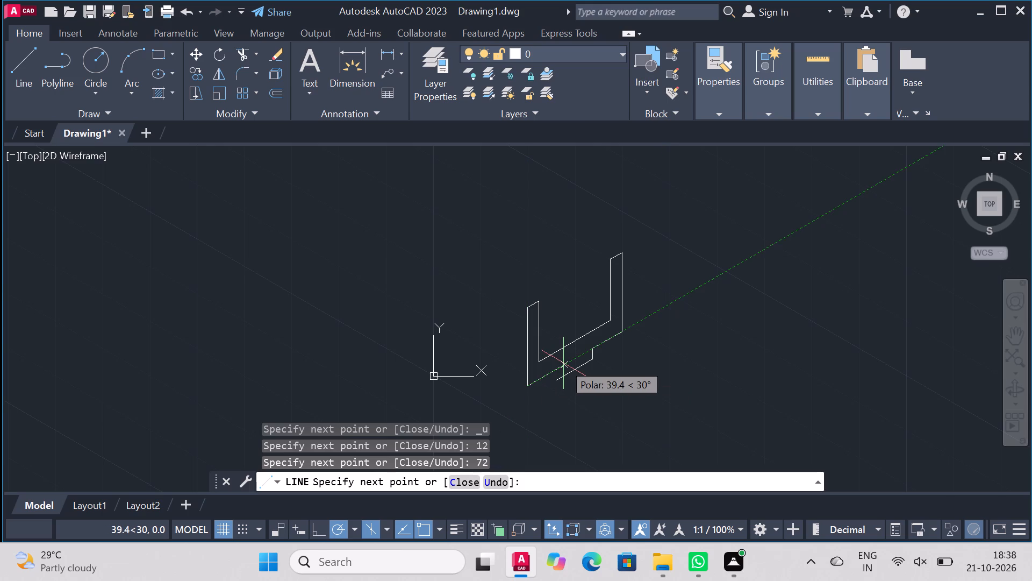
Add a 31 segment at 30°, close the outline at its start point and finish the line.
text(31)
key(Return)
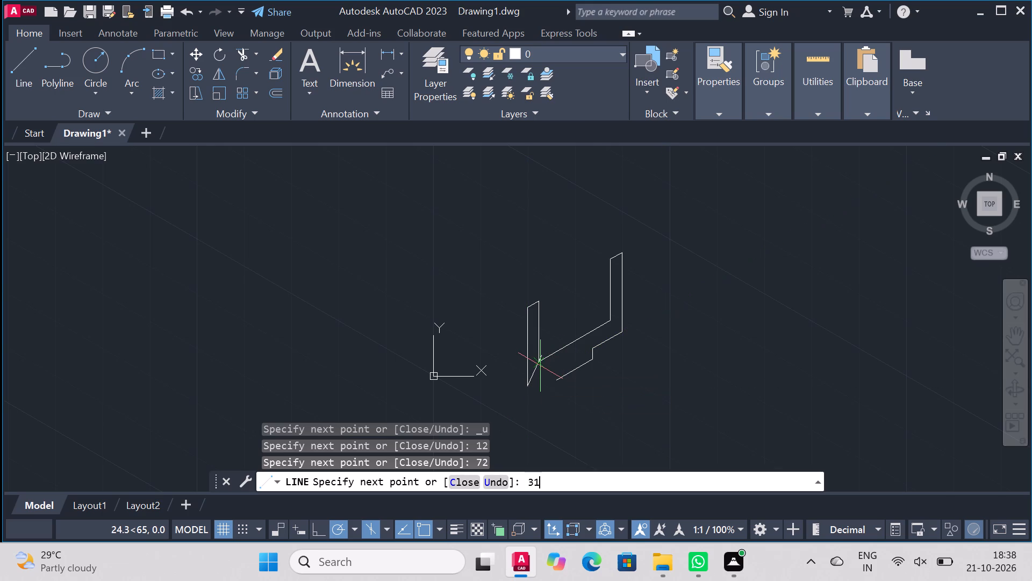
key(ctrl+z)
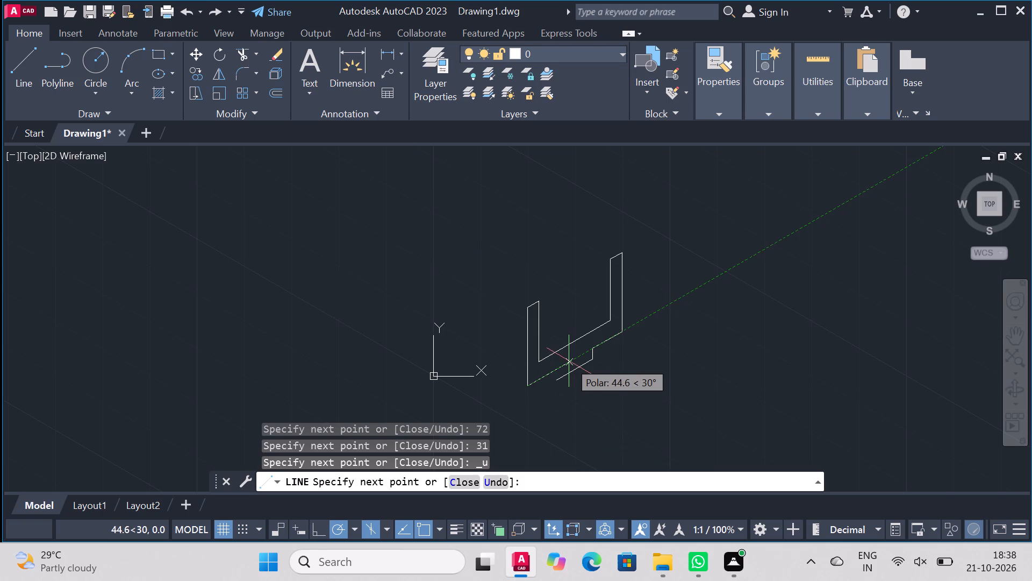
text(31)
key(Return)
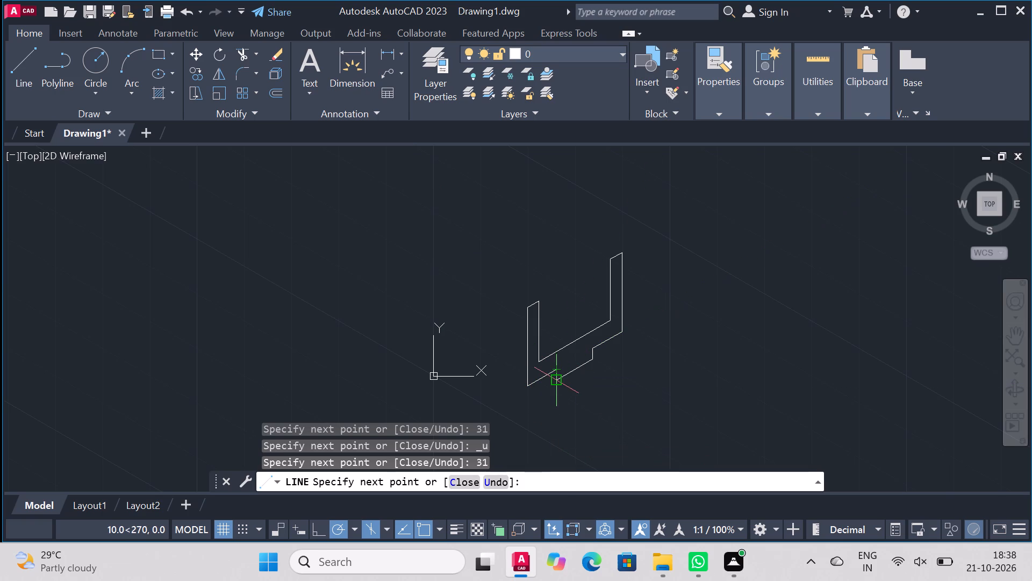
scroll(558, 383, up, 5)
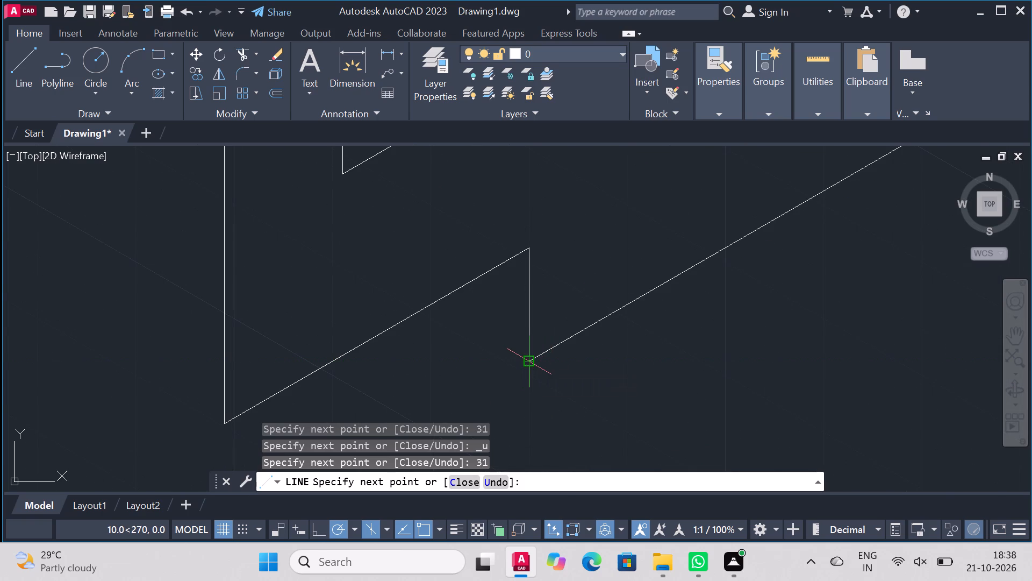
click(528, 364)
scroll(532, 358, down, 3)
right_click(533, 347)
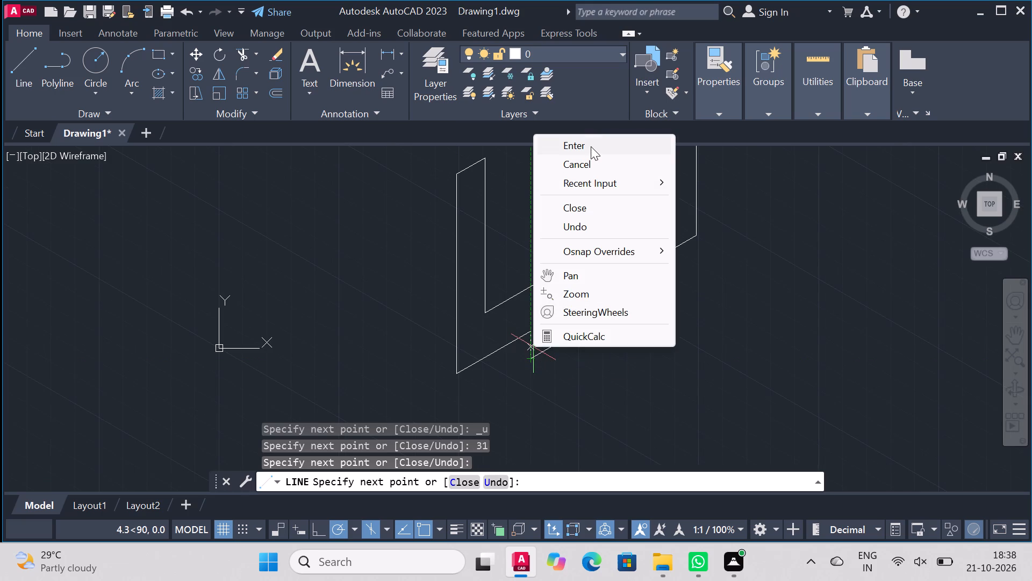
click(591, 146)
Erase the entire outline from the drawing.
scroll(606, 384, down, 4)
scroll(632, 284, up, 3)
scroll(629, 364, down, 3)
scroll(654, 375, up, 3)
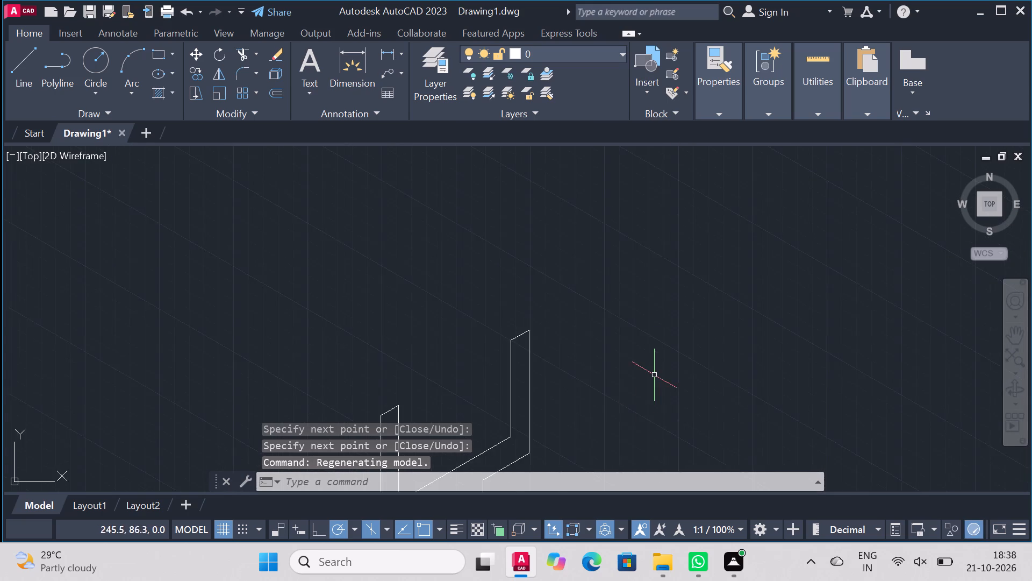
scroll(642, 374, down, 3)
scroll(640, 412, up, 2)
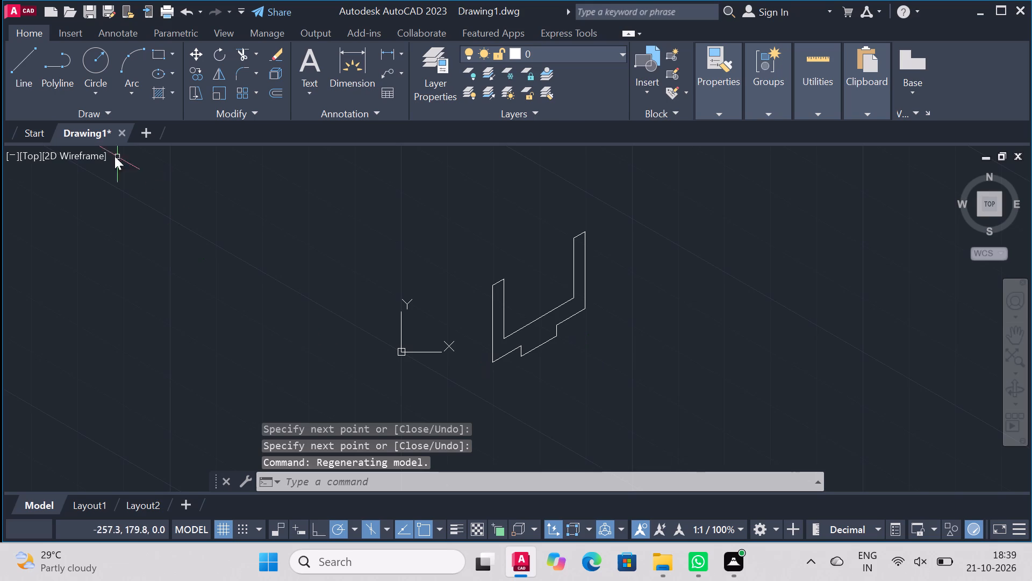
click(20, 72)
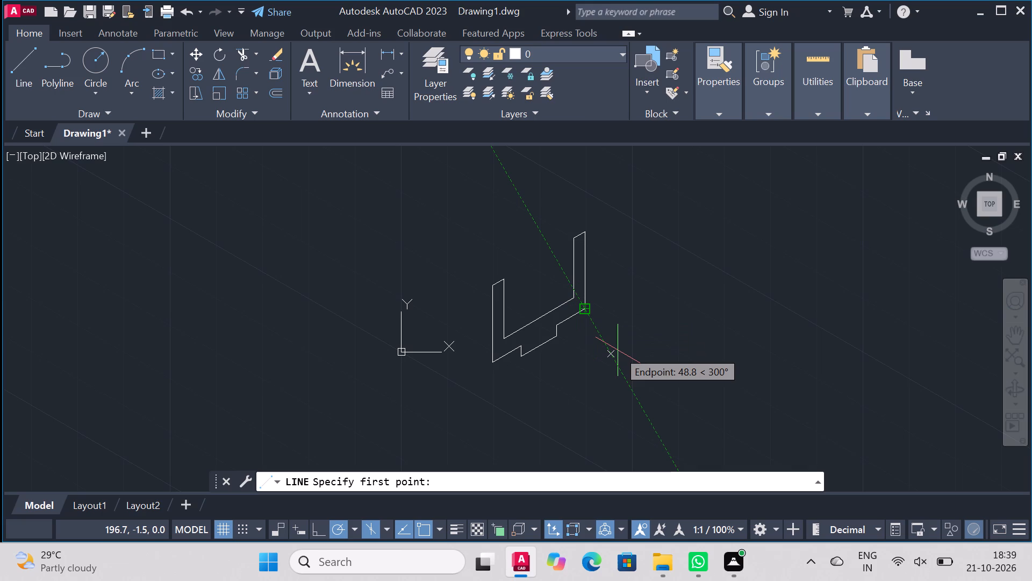
key(ctrl+a)
key(Delete)
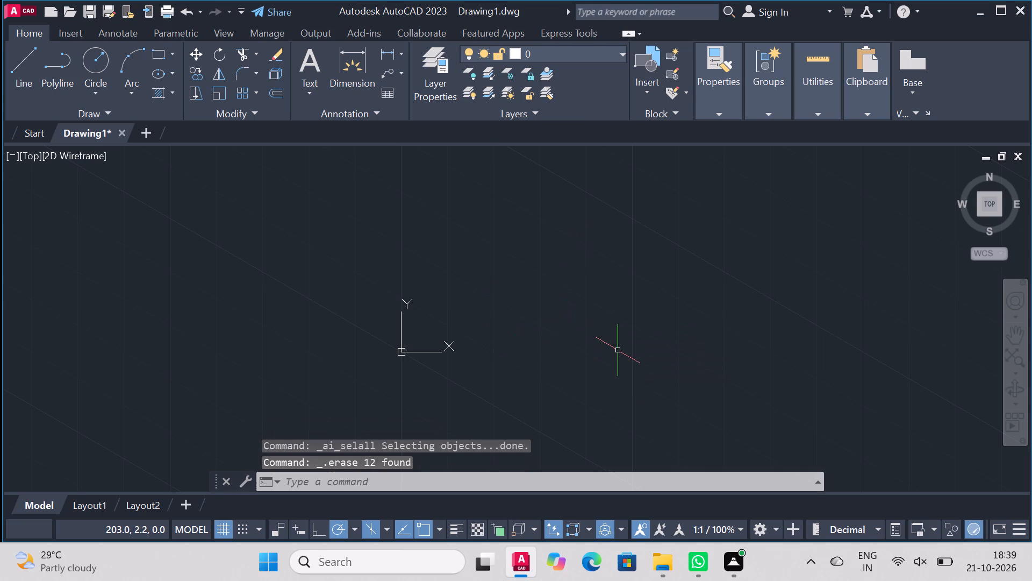
Start a new line outline in open space with segments of 31 at 330°, 10 straight down, and 38 at 330°.
click(34, 60)
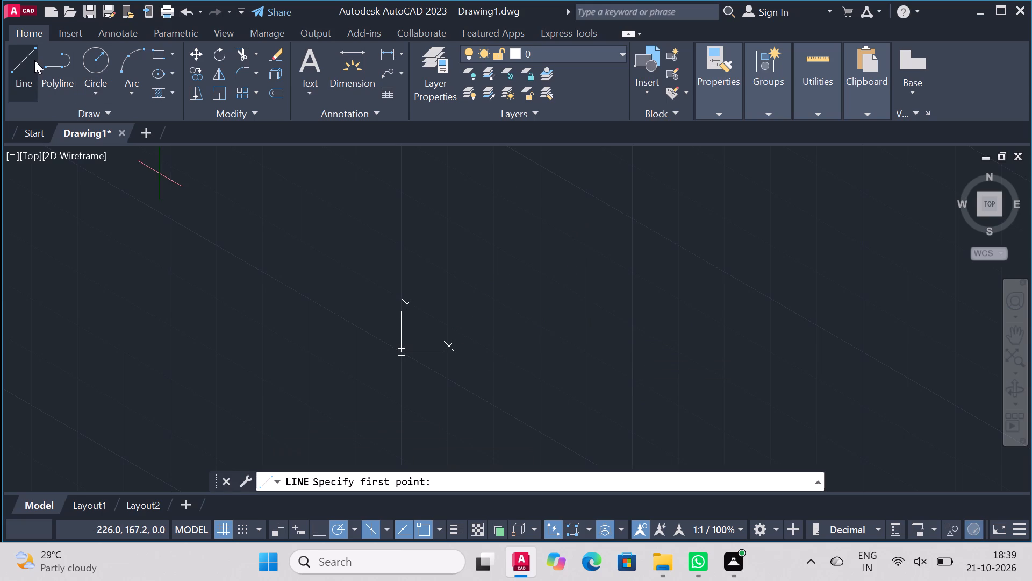
click(568, 296)
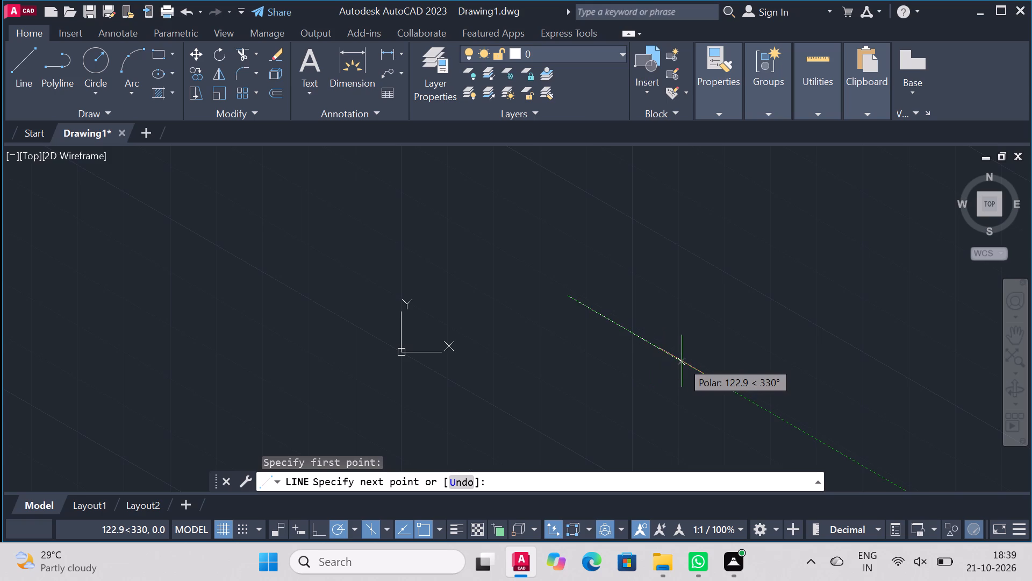
text(31)
key(Return)
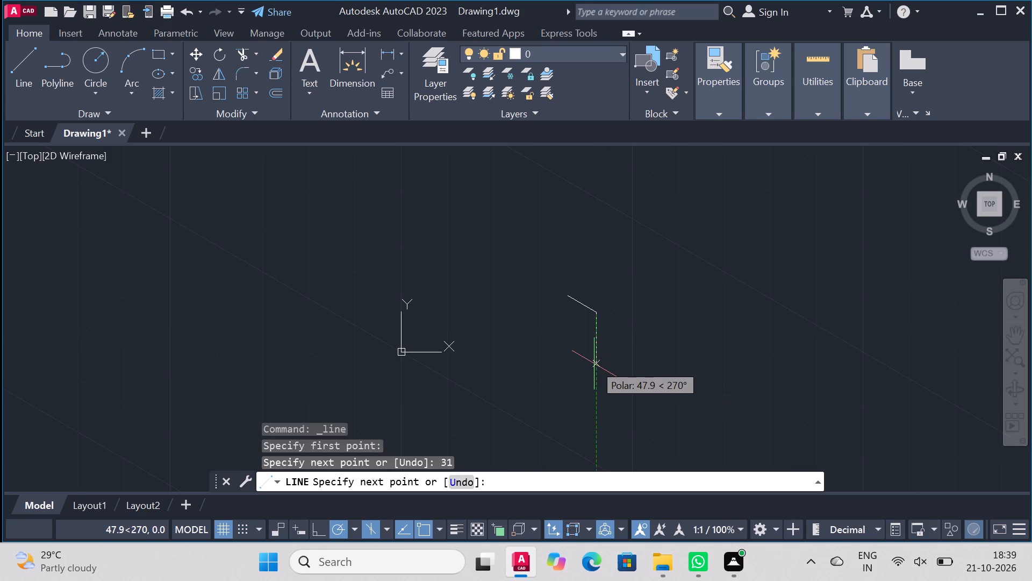
text(10)
key(Return)
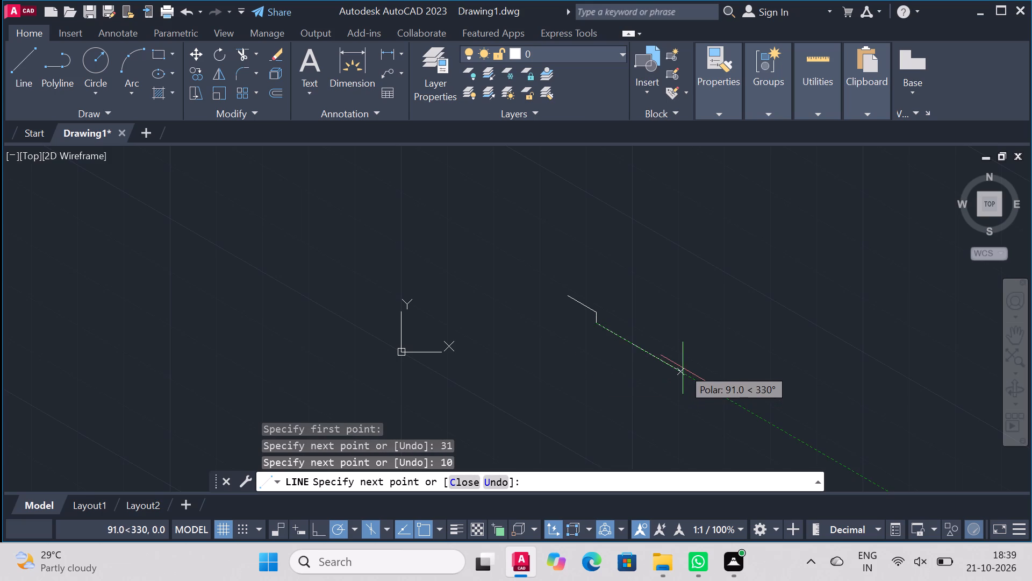
key(3)
key(8)
key(Return)
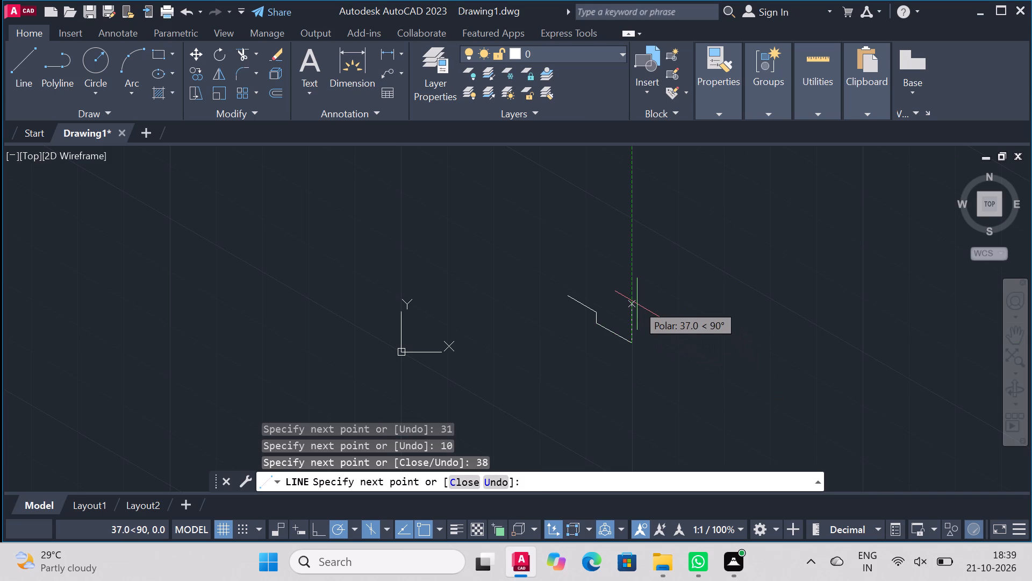
Continue the outline with segments of 10 straight up, 31 at 330°, and 72 straight up.
text(10)
key(Return)
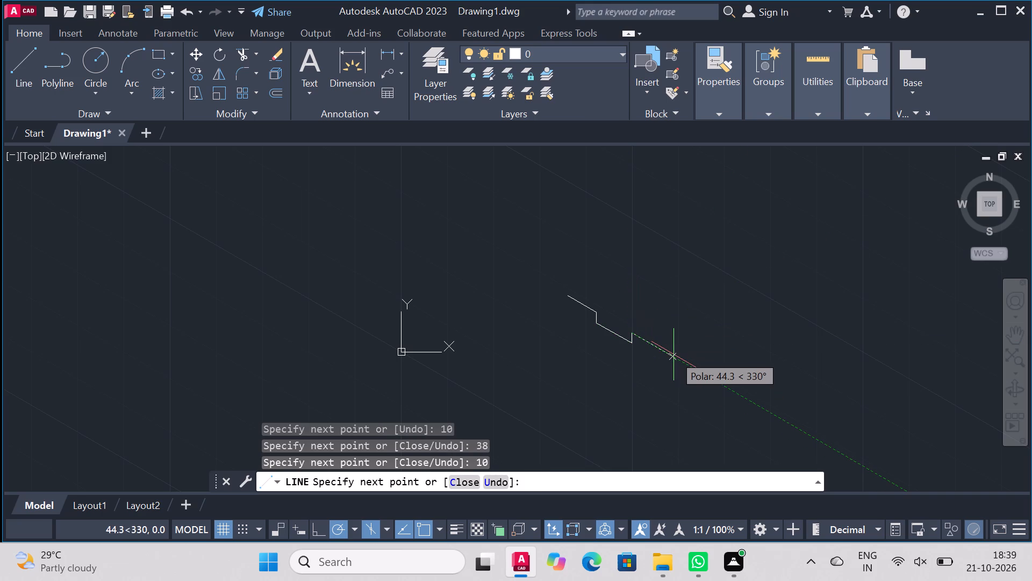
key(2)
key(BackSpace)
text(31)
key(Return)
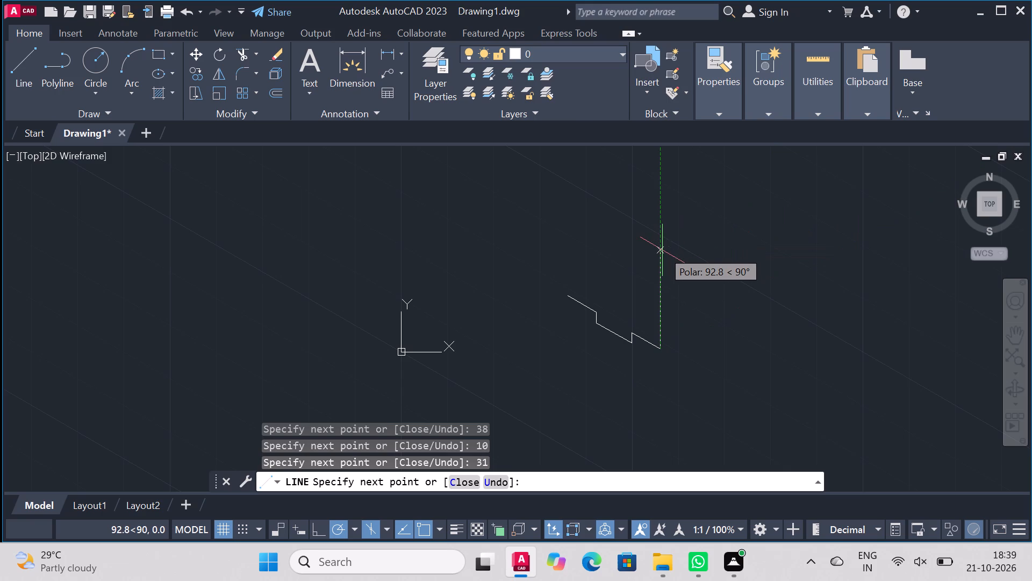
key(7)
key(2)
key(Return)
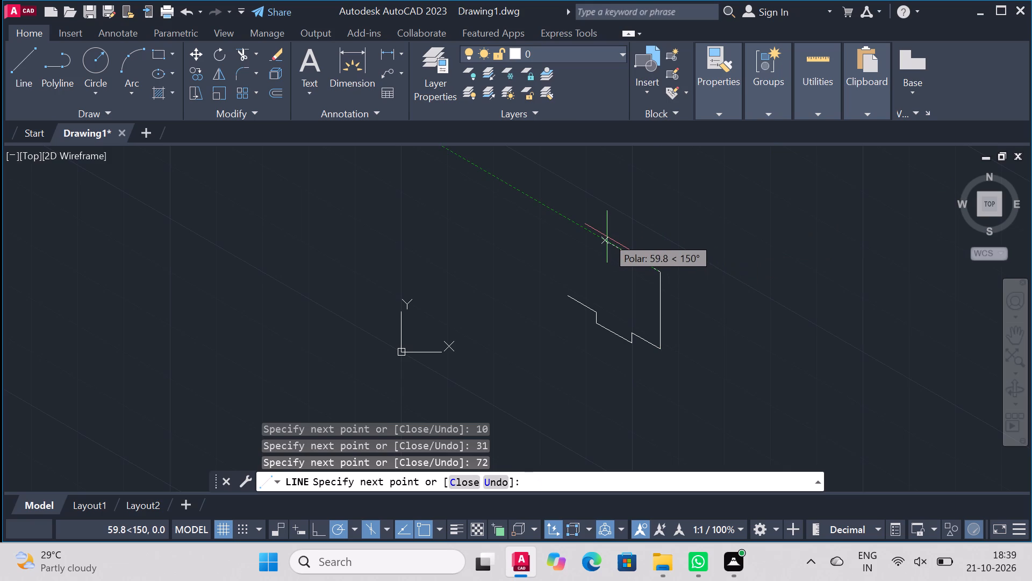
Continue the outline with segments of 12 at 150°, 56 straight down, and 76 at 150°.
text(12)
key(Return)
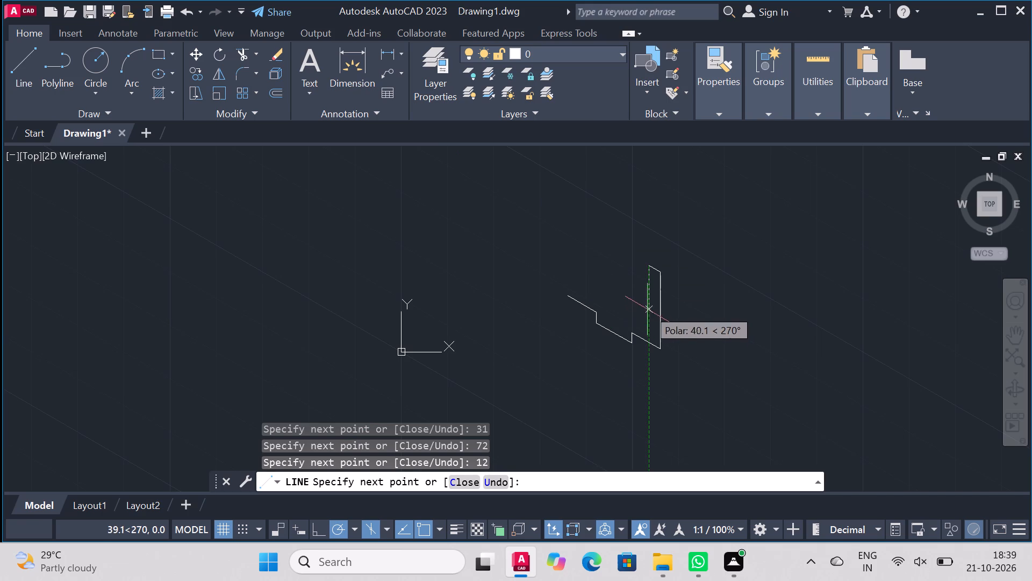
text(56)
key(Return)
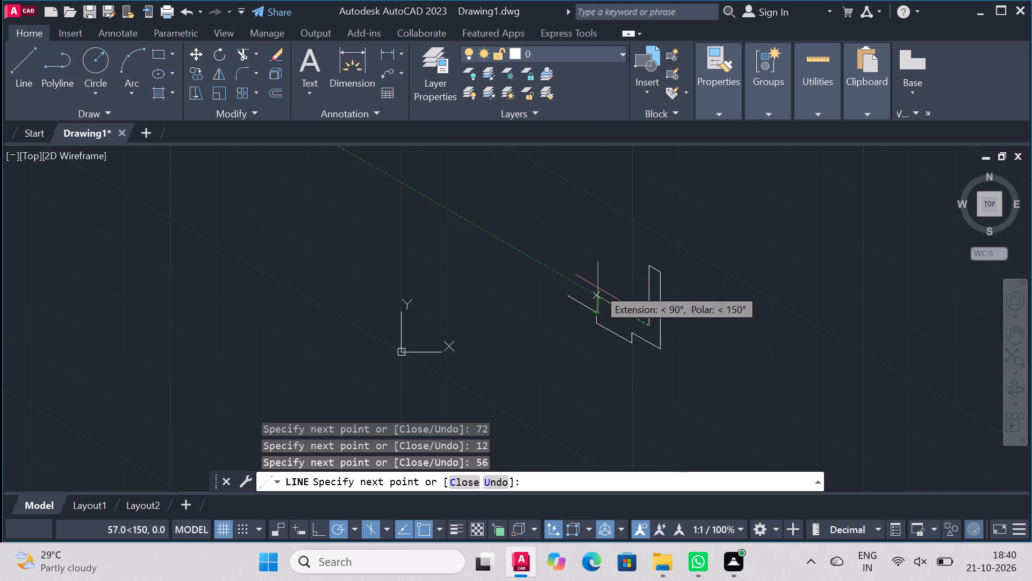
text(76)
key(Return)
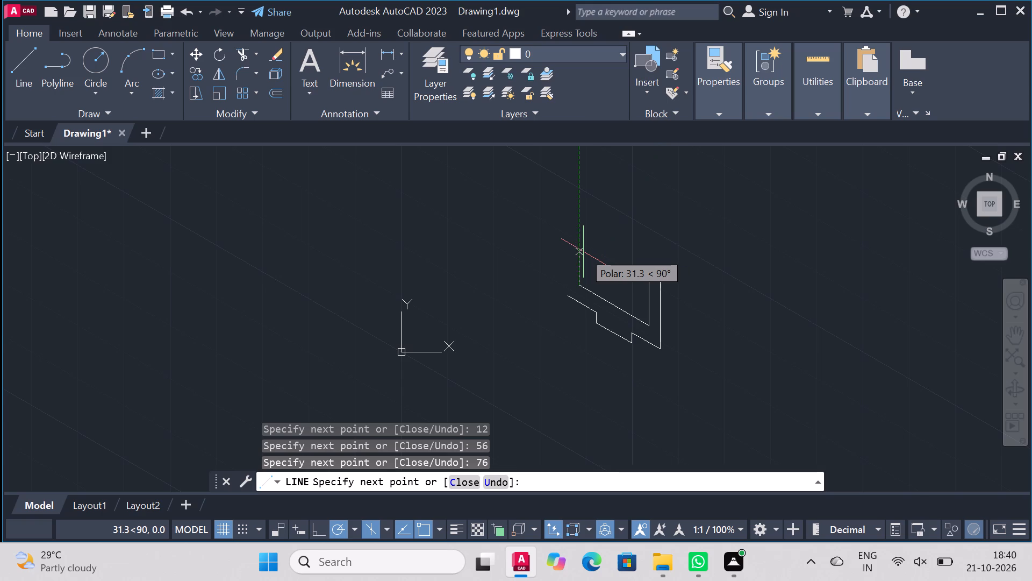
Add segments of 56 straight up and 12 at 150°, then close the outline straight down at its start point.
key(7)
key(BackSpace)
text(56)
key(Return)
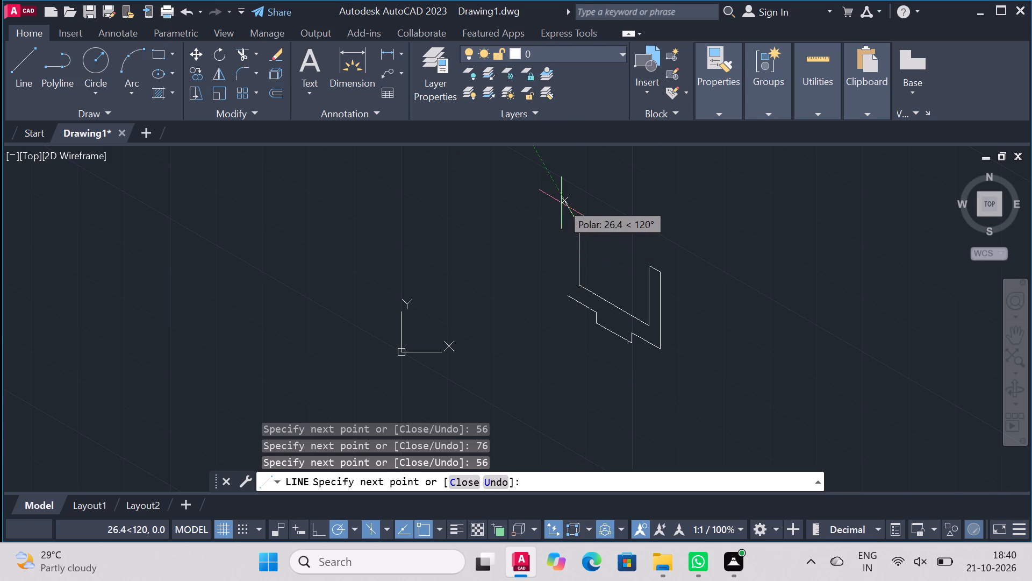
text(12)
key(Return)
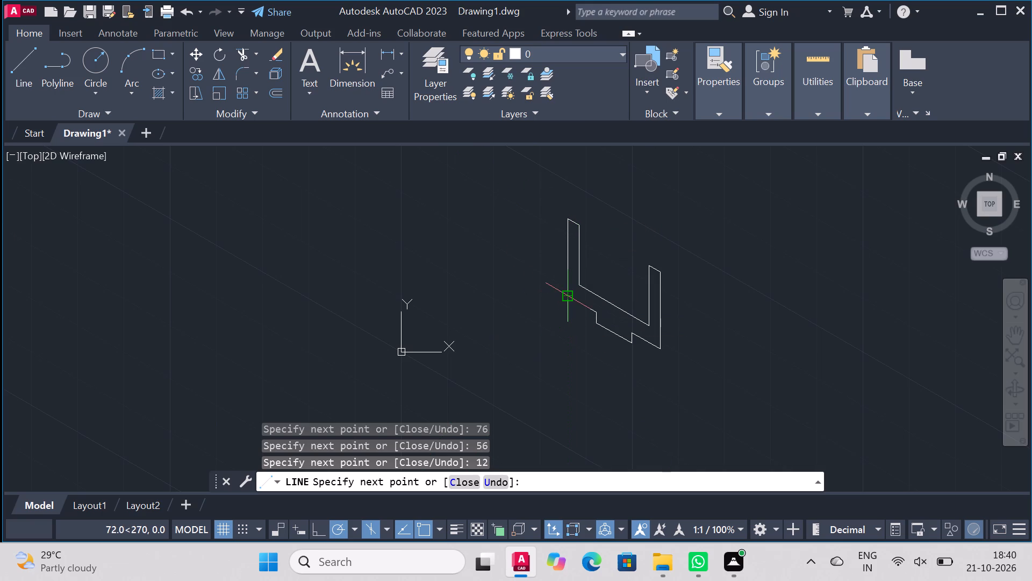
scroll(563, 300, up, 4)
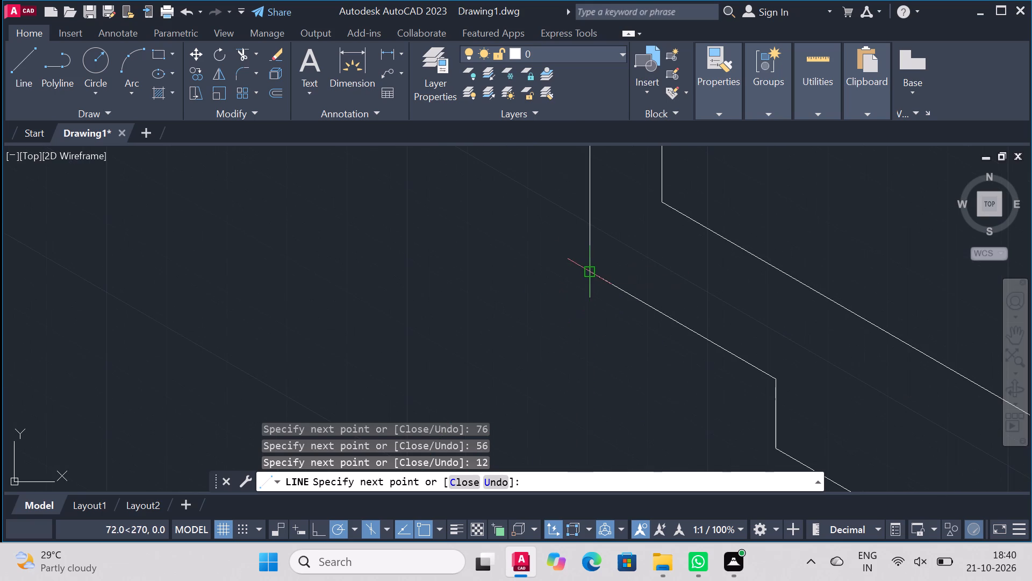
click(594, 275)
scroll(594, 275, down, 3)
scroll(594, 275, up, 2)
right_click(594, 274)
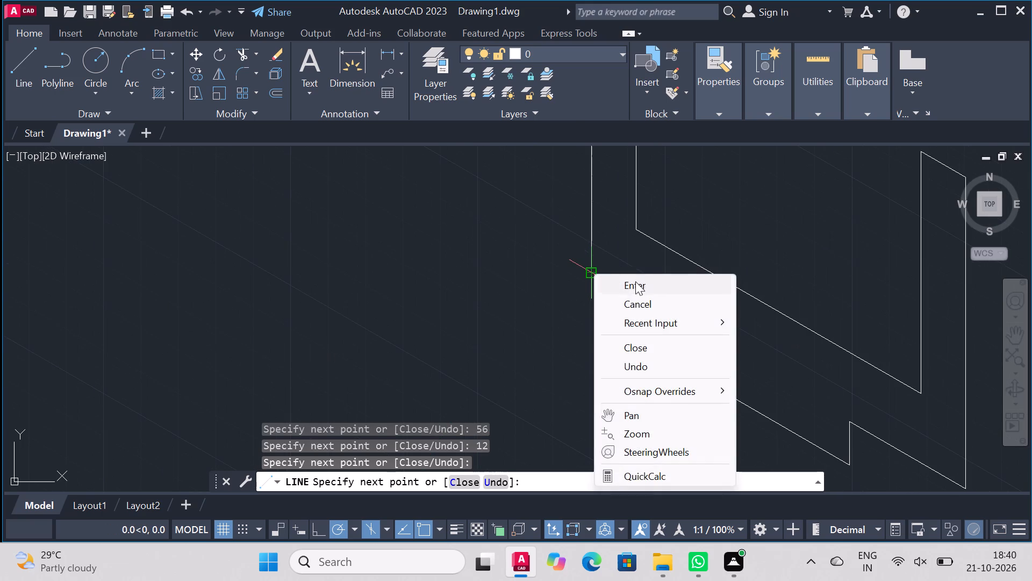
click(635, 281)
Draw the right upright's outer face from its top outer corner: 60 at 30°, 72 straight down, and back to the profile's bottom corner.
scroll(687, 250, down, 4)
scroll(773, 235, up, 2)
scroll(849, 234, down, 1)
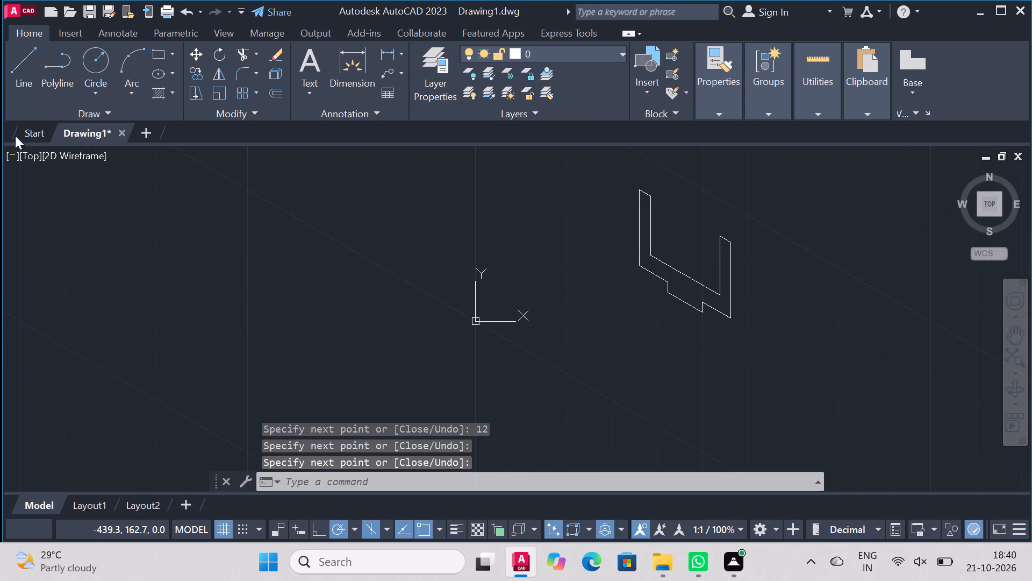
click(27, 75)
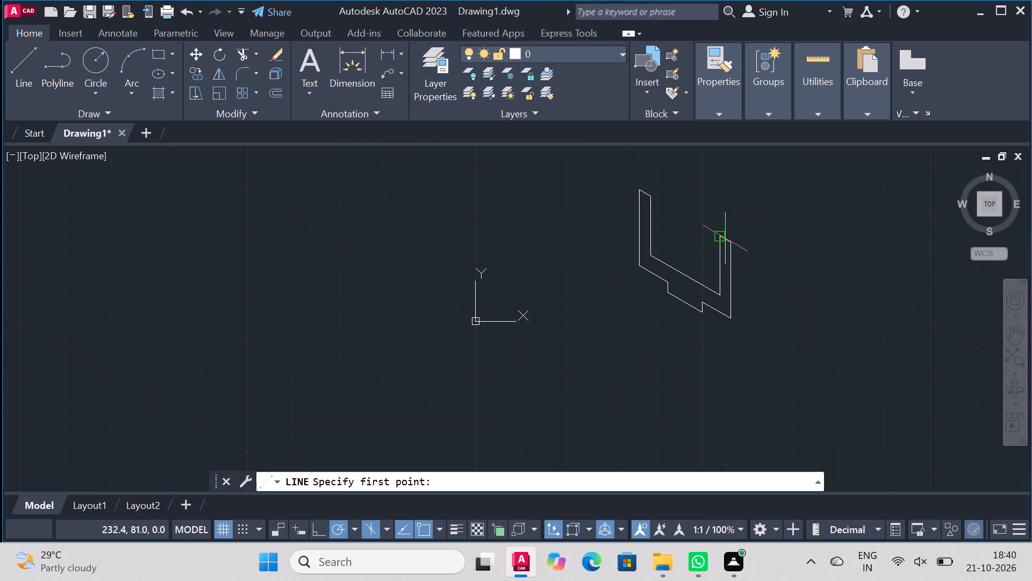
click(729, 240)
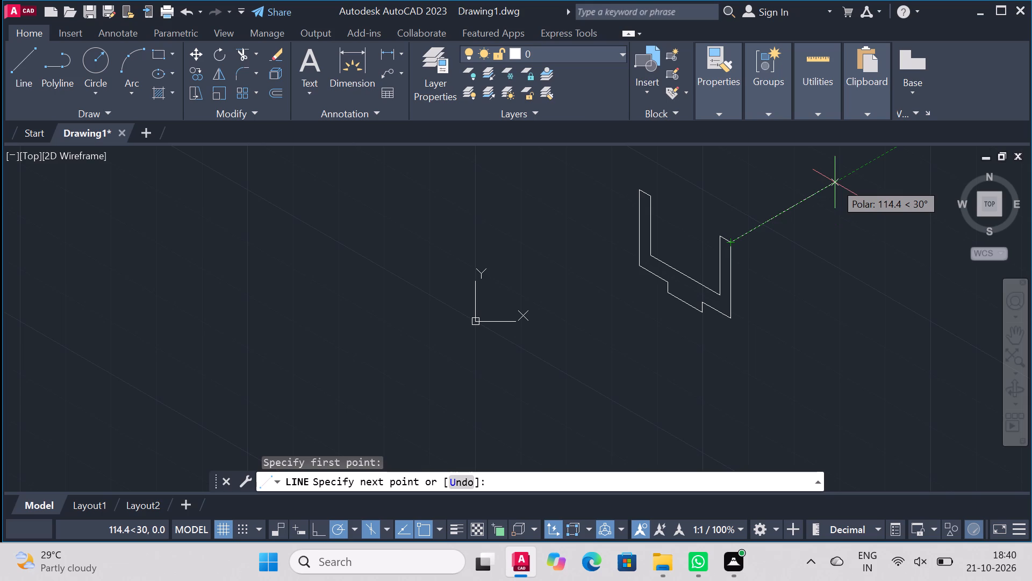
text(60)
key(Return)
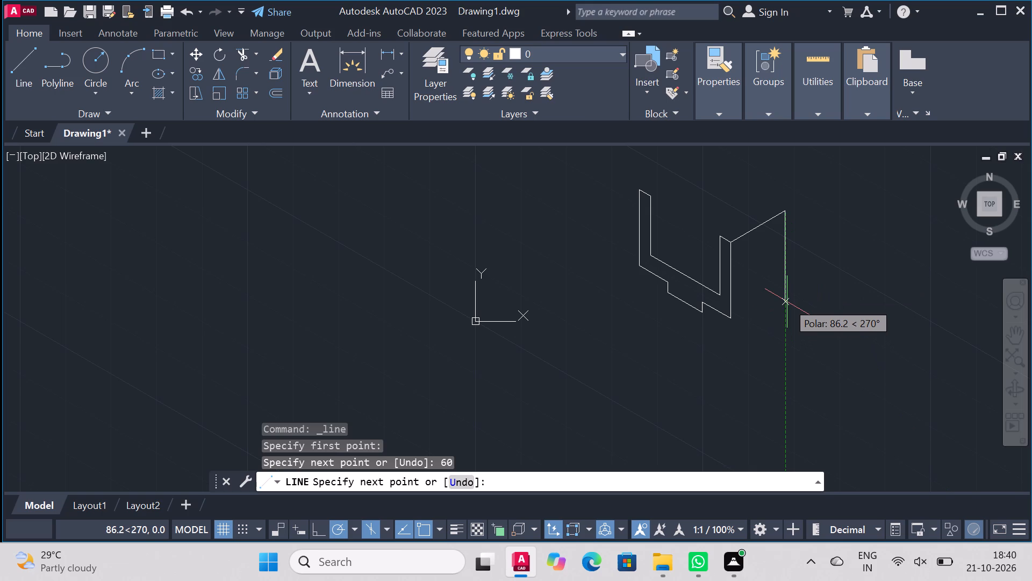
text(72)
key(Return)
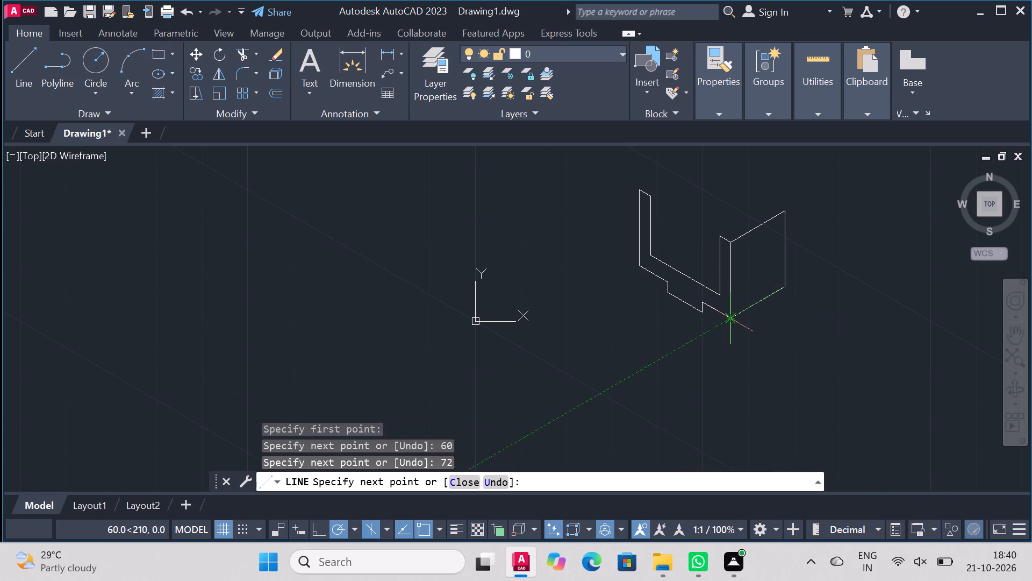
click(735, 320)
right_click(735, 320)
click(815, 329)
Draw the right upright's top face: 60 at 30° from its inner top corner, joined to the rear end of the outer top edge.
scroll(795, 277, down, 3)
scroll(809, 217, up, 2)
click(16, 62)
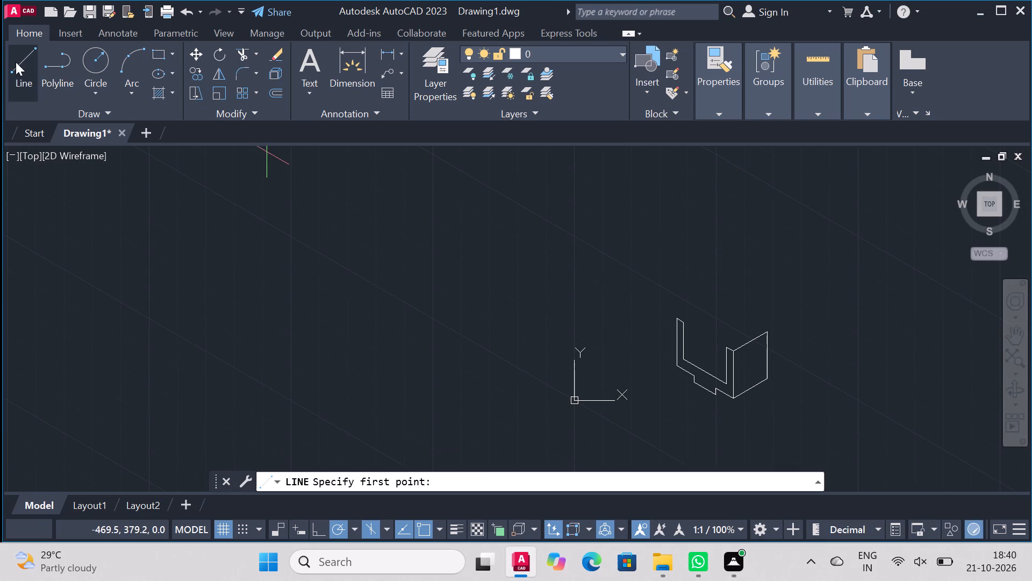
scroll(739, 323, up, 3)
scroll(739, 348, down, 3)
scroll(739, 409, up, 1)
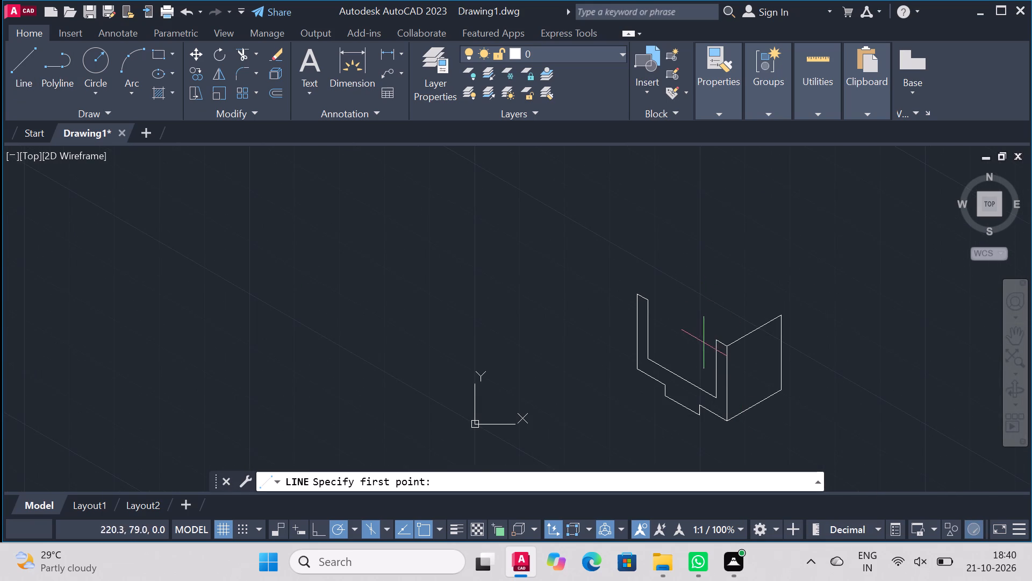
click(716, 339)
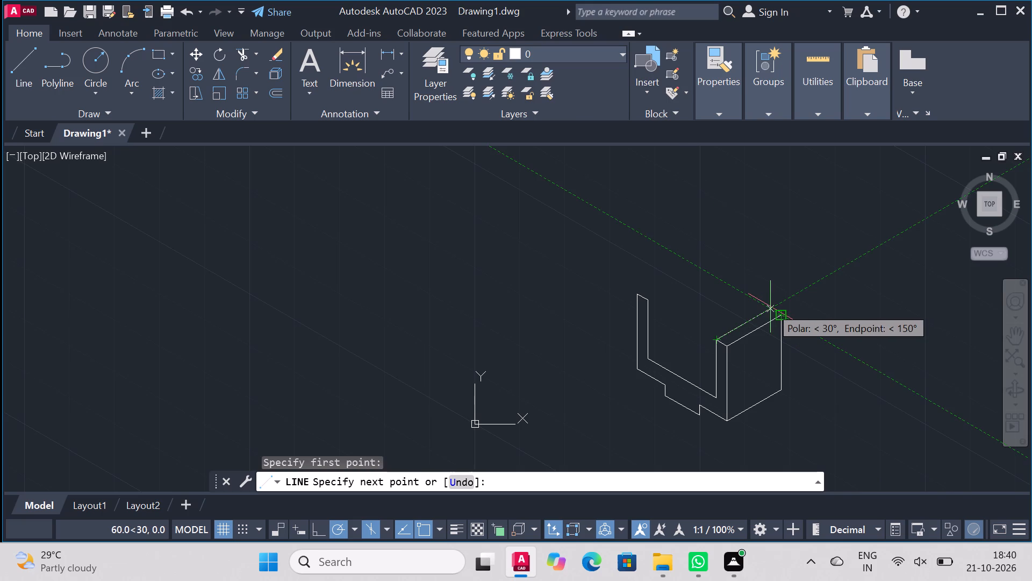
text(60)
key(Return)
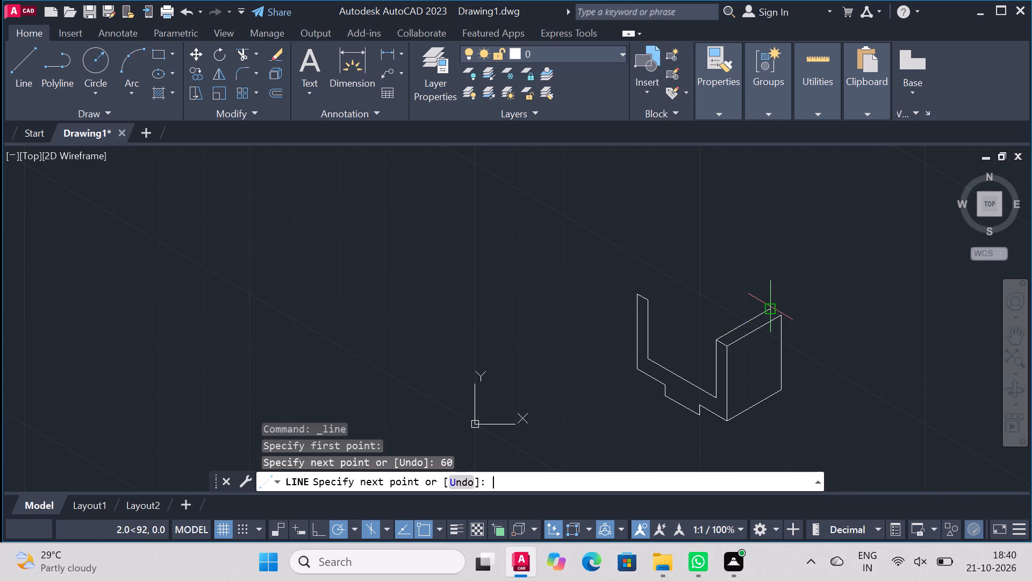
click(785, 313)
right_click(785, 313)
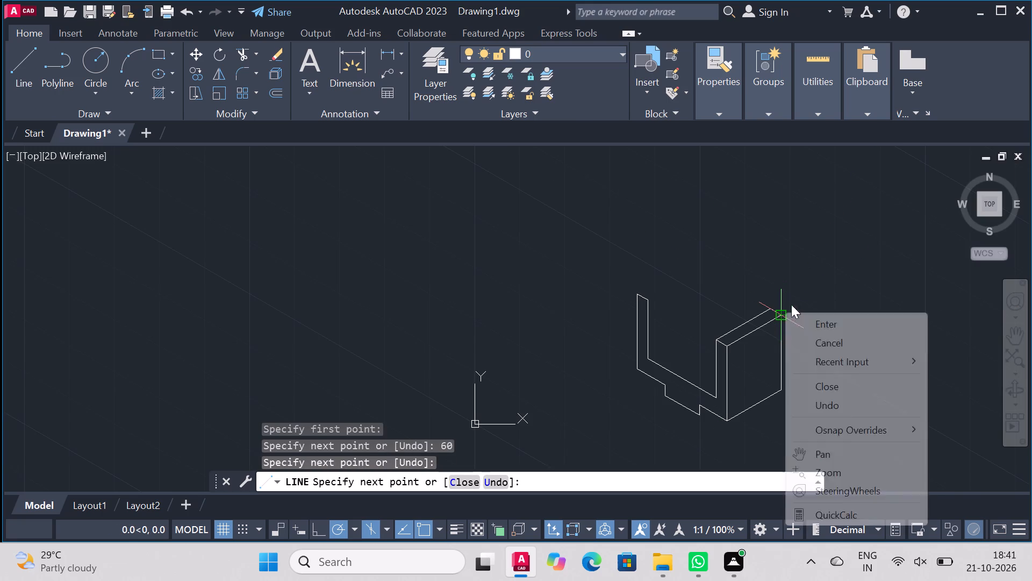
click(835, 327)
Draw the left upright's top face from its outer top corner: 60 at 30°, 12 at 330°, and back to the inner top corner.
scroll(635, 305, up, 2)
right_click(691, 249)
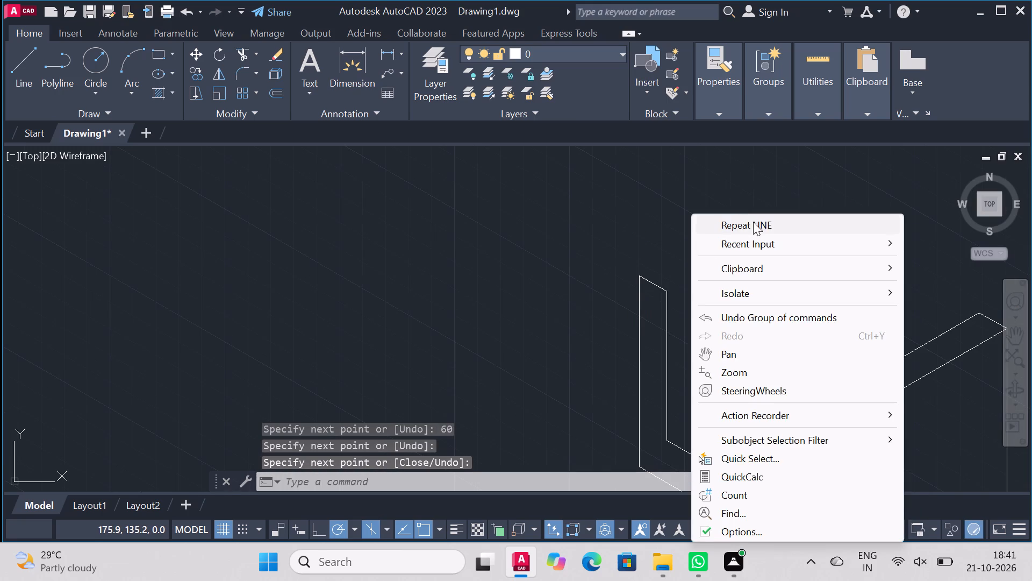
click(754, 222)
click(643, 275)
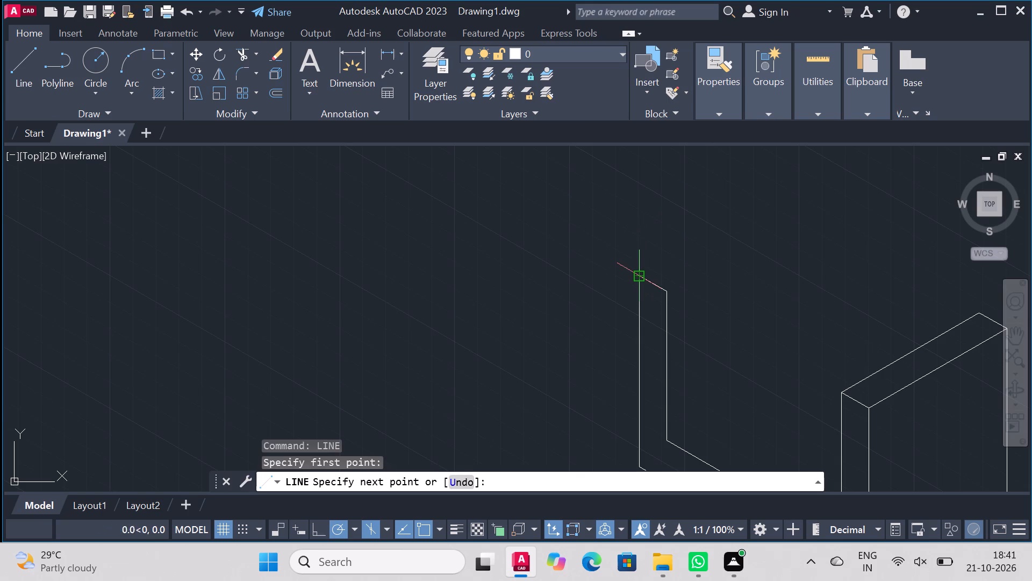
text(60)
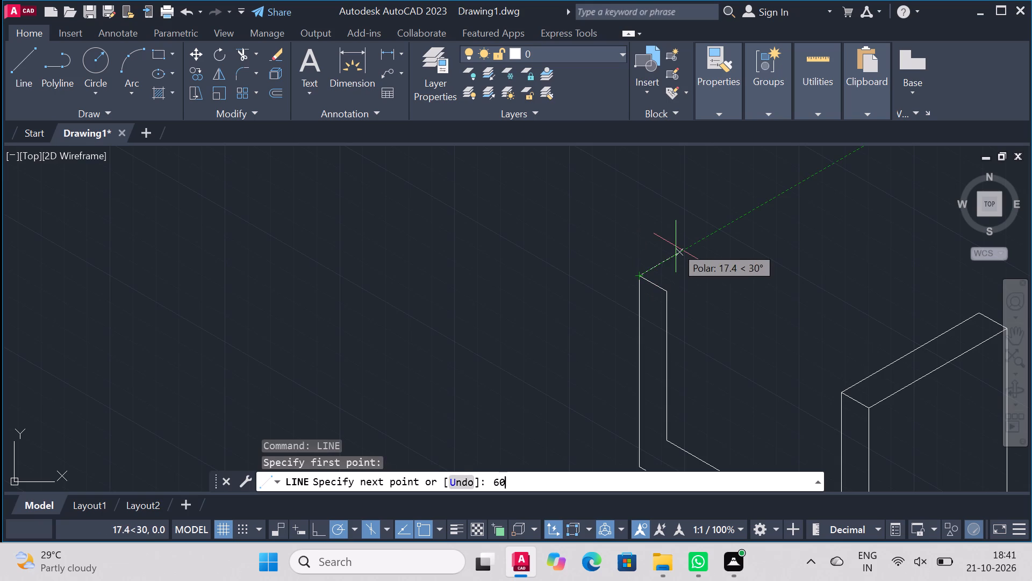
key(Return)
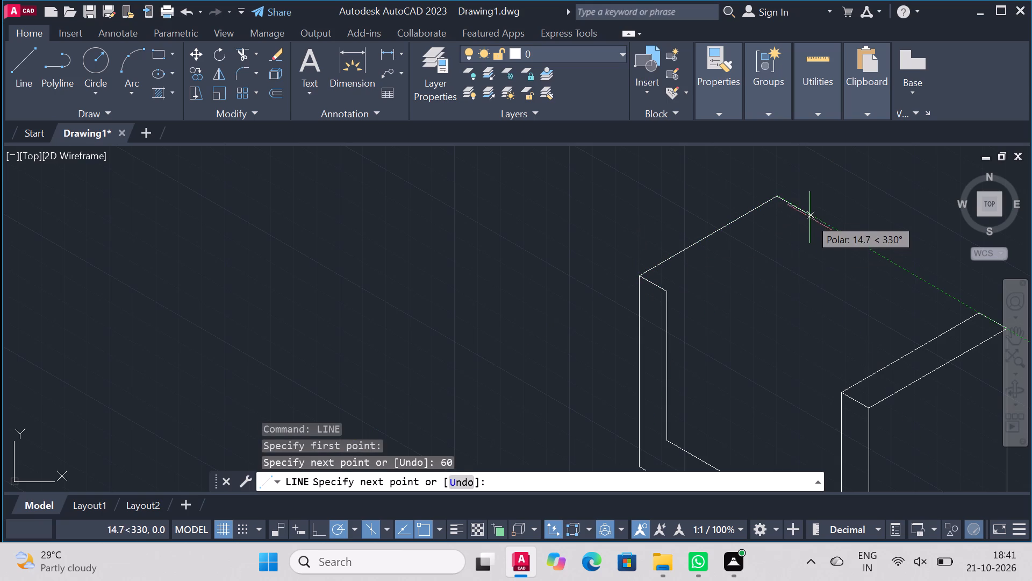
text(12)
key(Return)
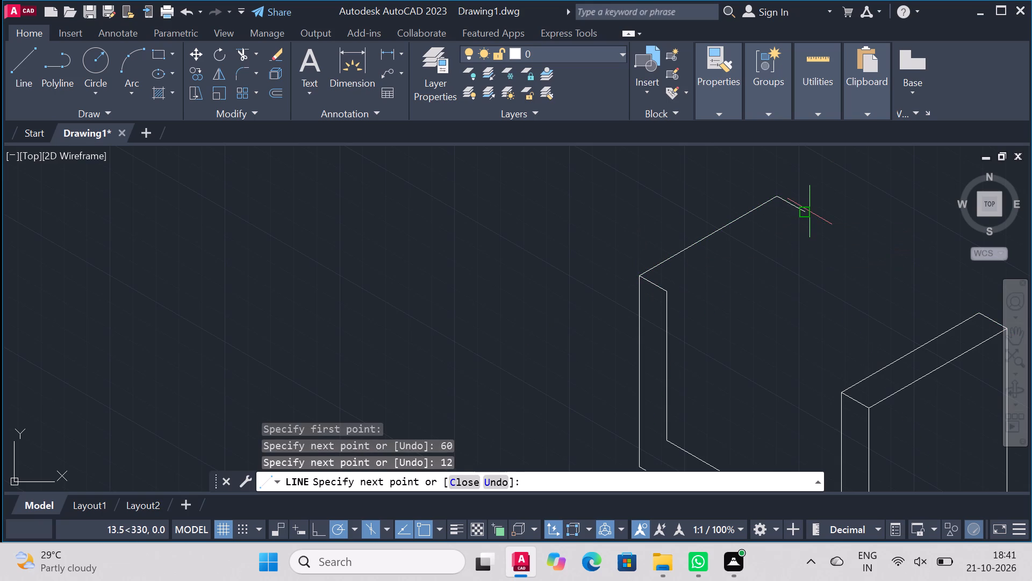
click(664, 287)
right_click(664, 287)
click(715, 295)
From the left upright's rear inner top corner, draw 56 straight down and about 32 at 330° onto the right upright's top face.
scroll(763, 276, down, 3)
scroll(873, 277, up, 1)
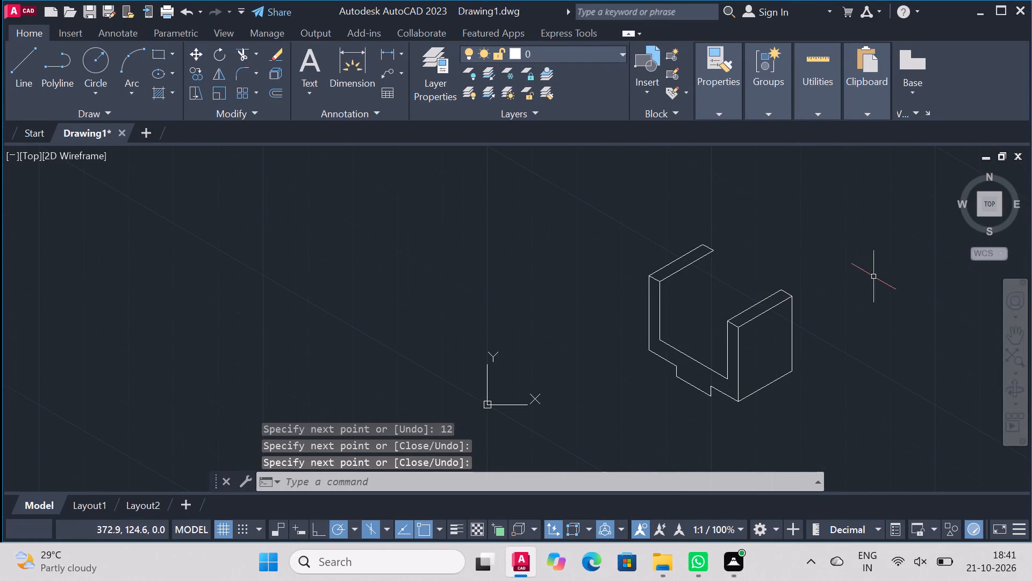
click(15, 86)
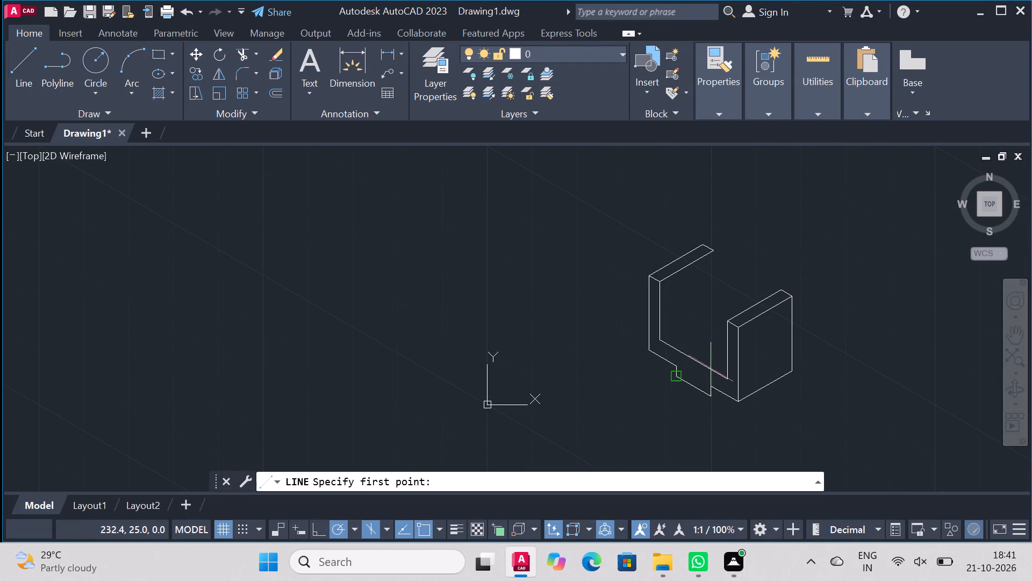
click(710, 253)
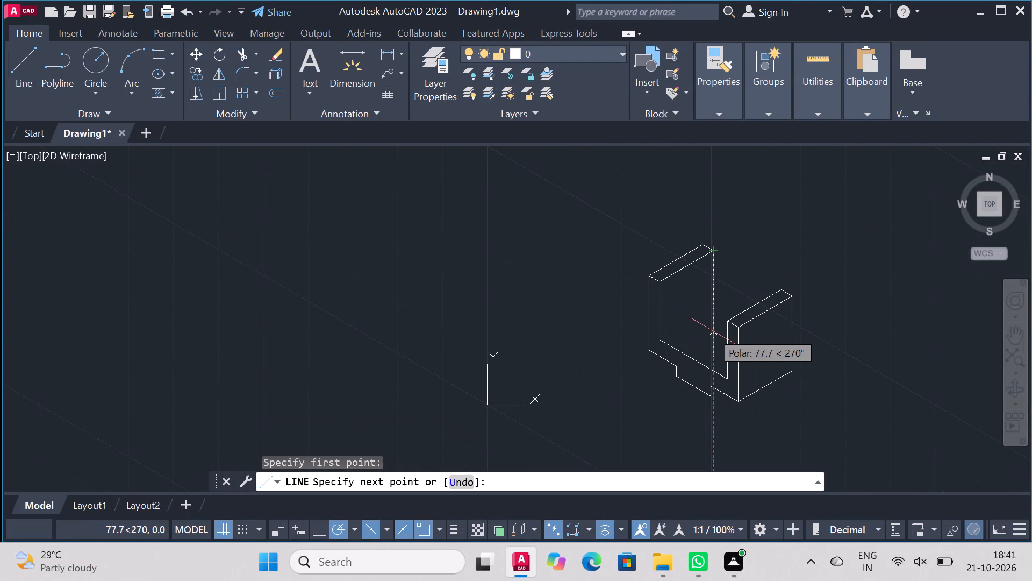
text(56)
key(Return)
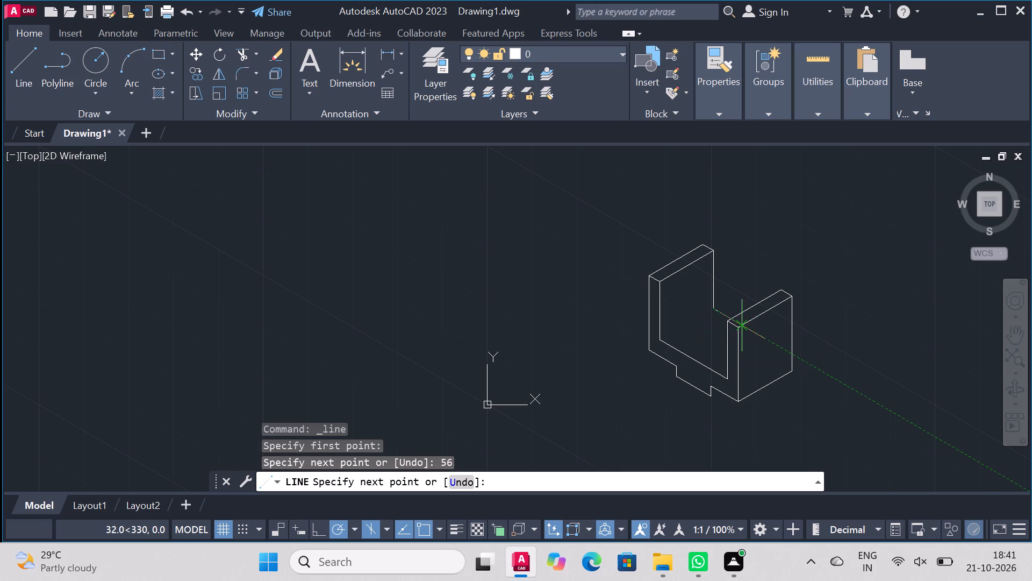
click(743, 326)
right_click(743, 326)
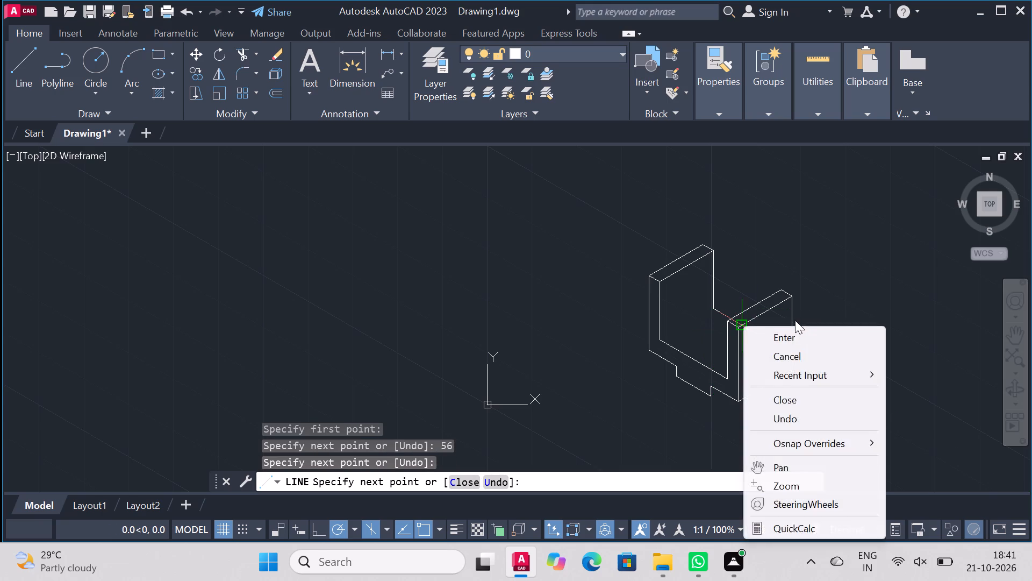
click(798, 331)
Trim the part of the rear floor line that crosses the right upright's top face.
scroll(788, 328, up, 3)
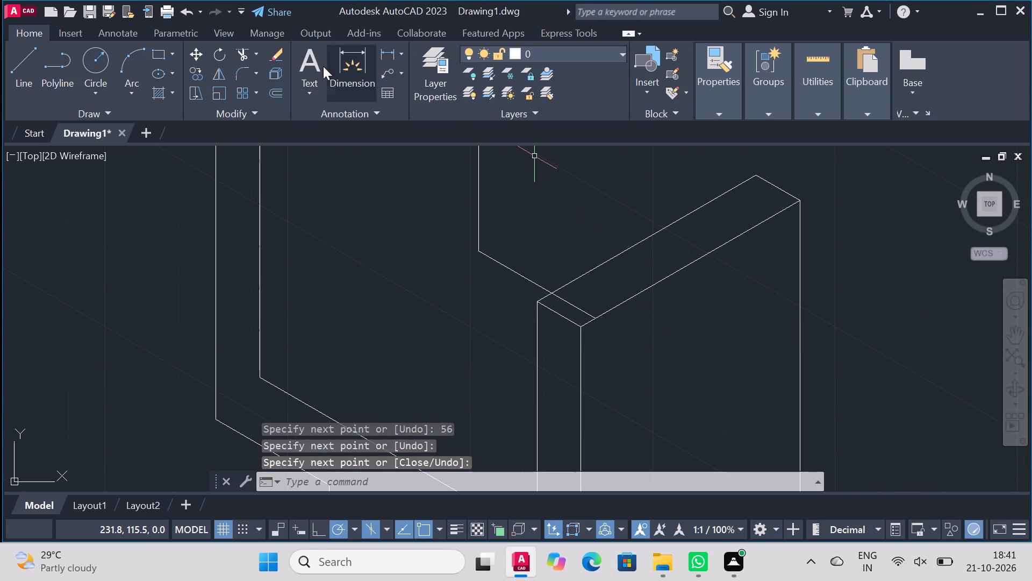
click(239, 55)
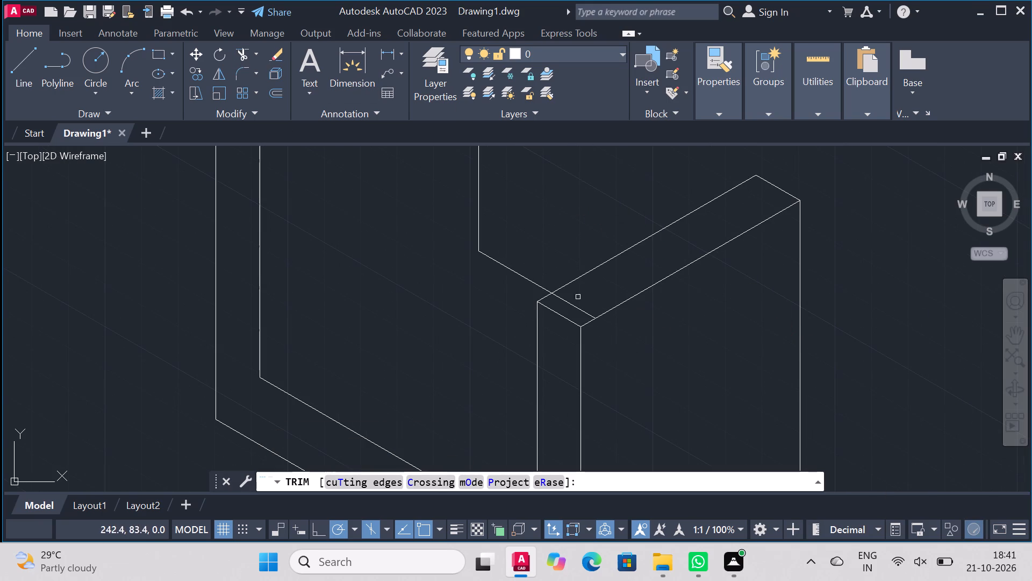
click(574, 312)
click(579, 299)
scroll(527, 240, down, 3)
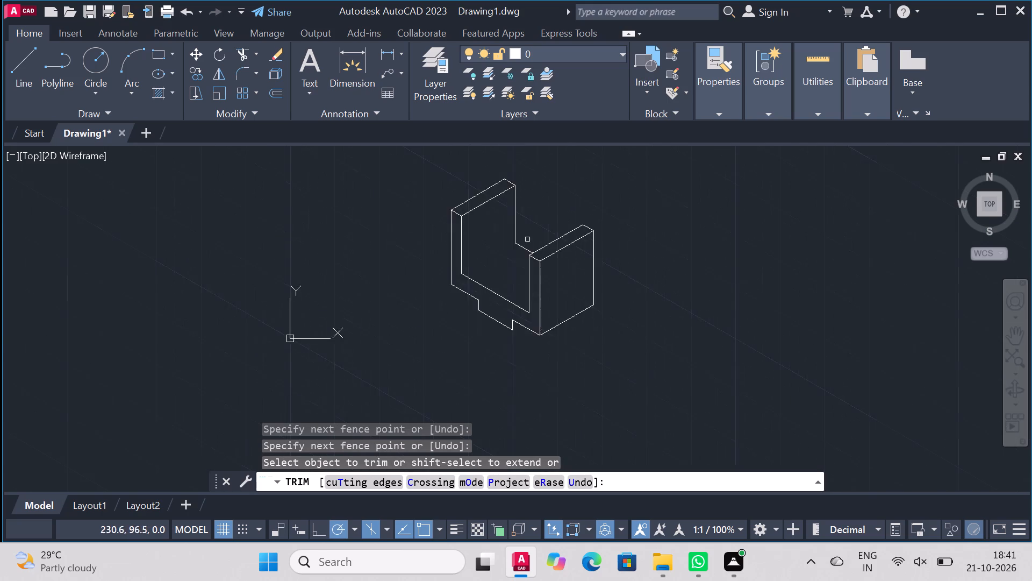
From the right upright's rear inner top corner, draw 56 straight down and 60 at 210° to the profile's inner floor corner.
scroll(542, 219, up, 1)
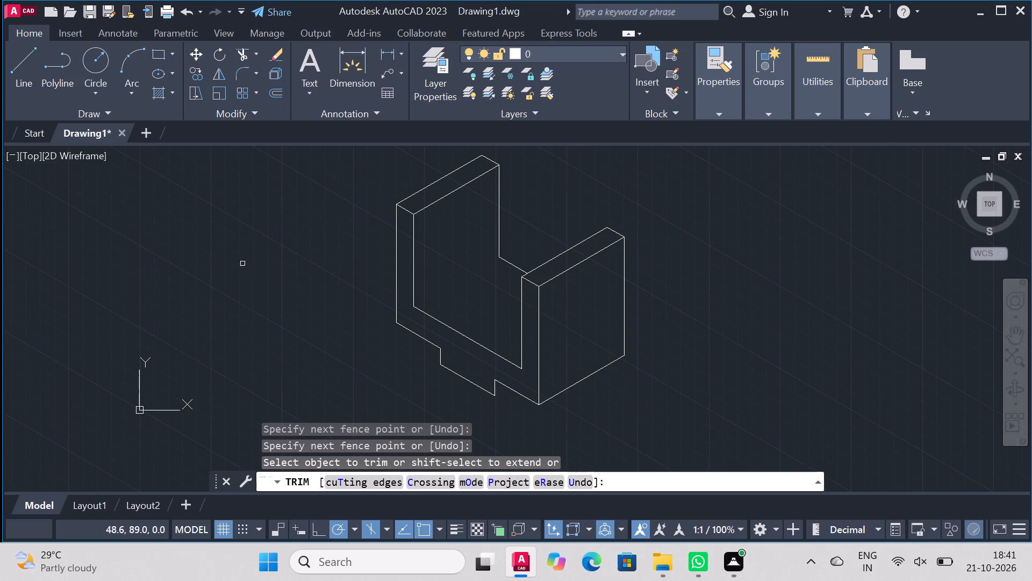
click(13, 67)
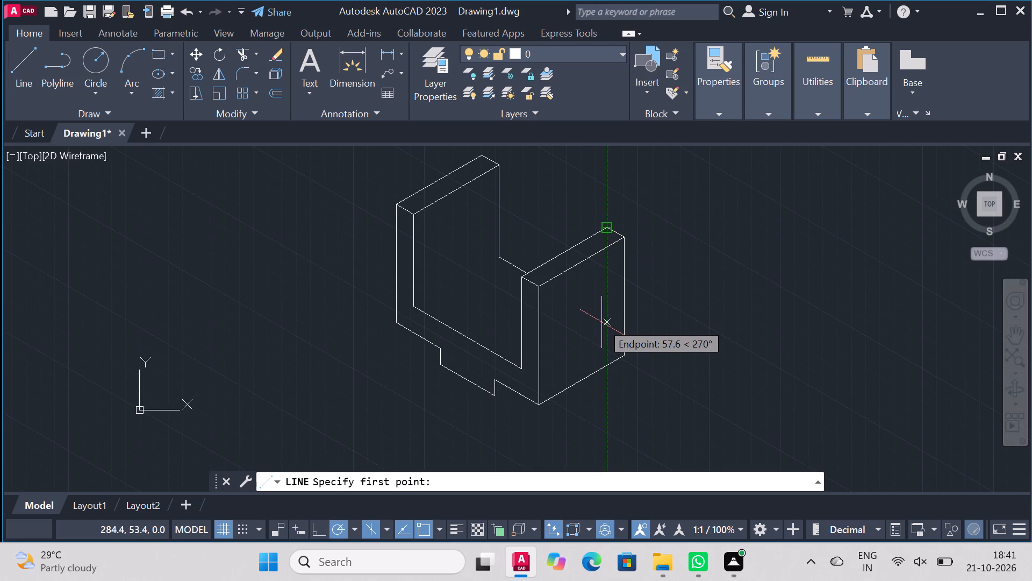
click(607, 225)
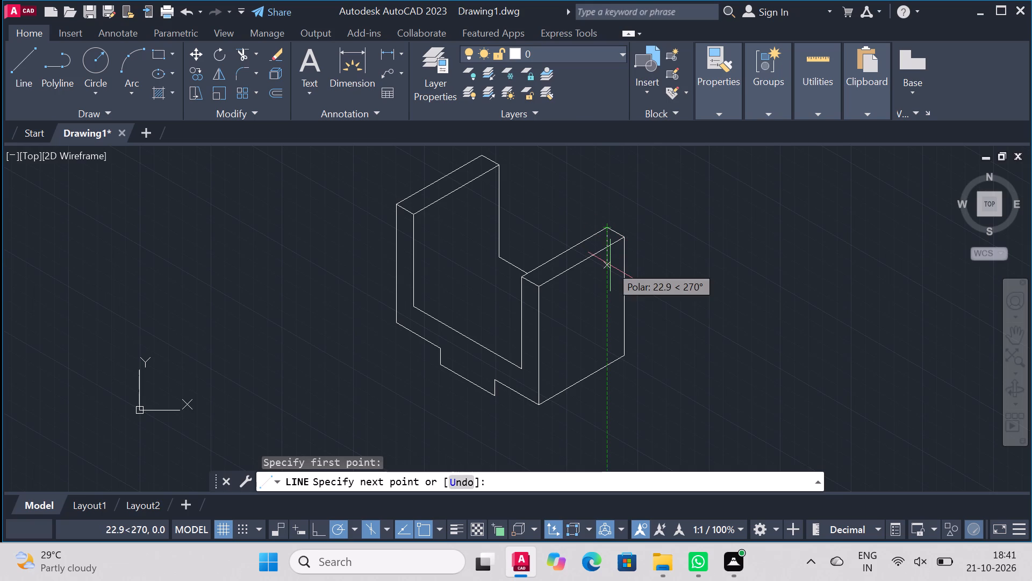
text(56)
key(Return)
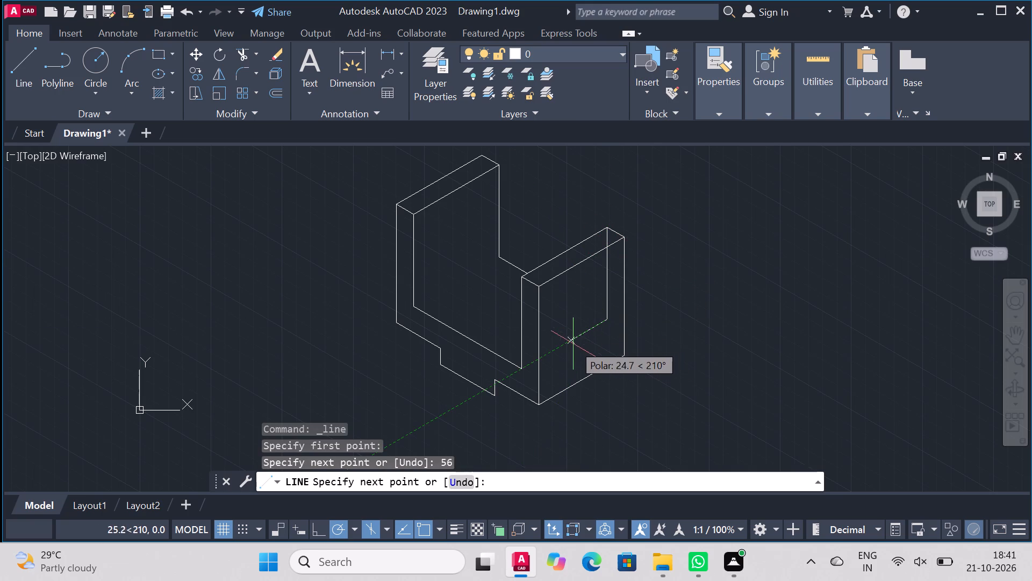
click(520, 373)
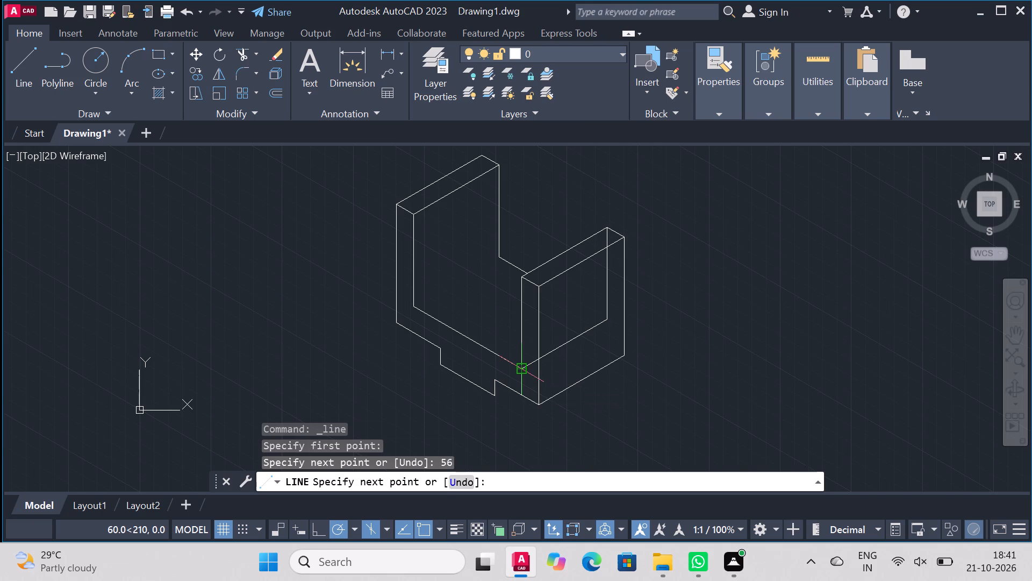
right_click(520, 373)
click(574, 168)
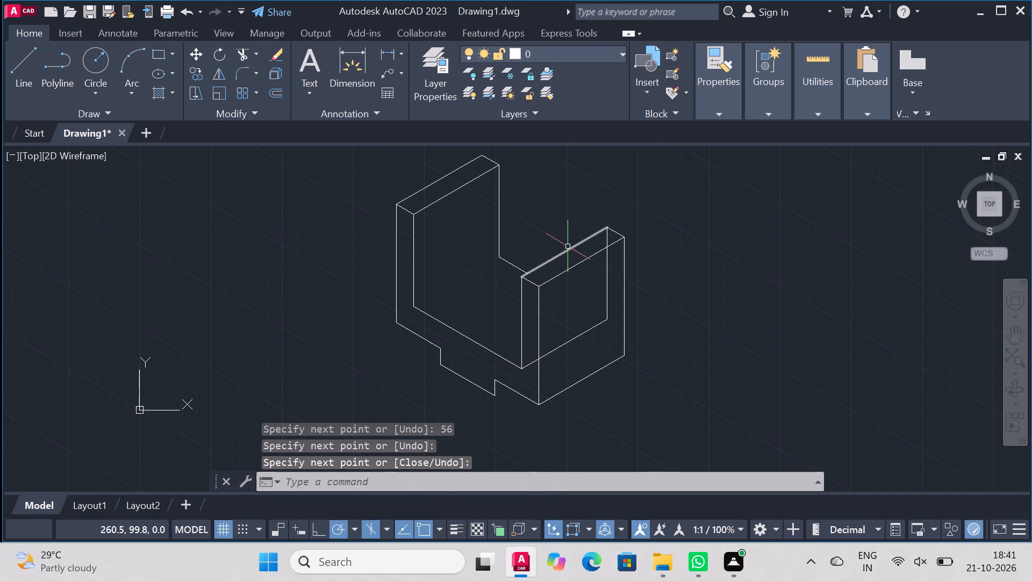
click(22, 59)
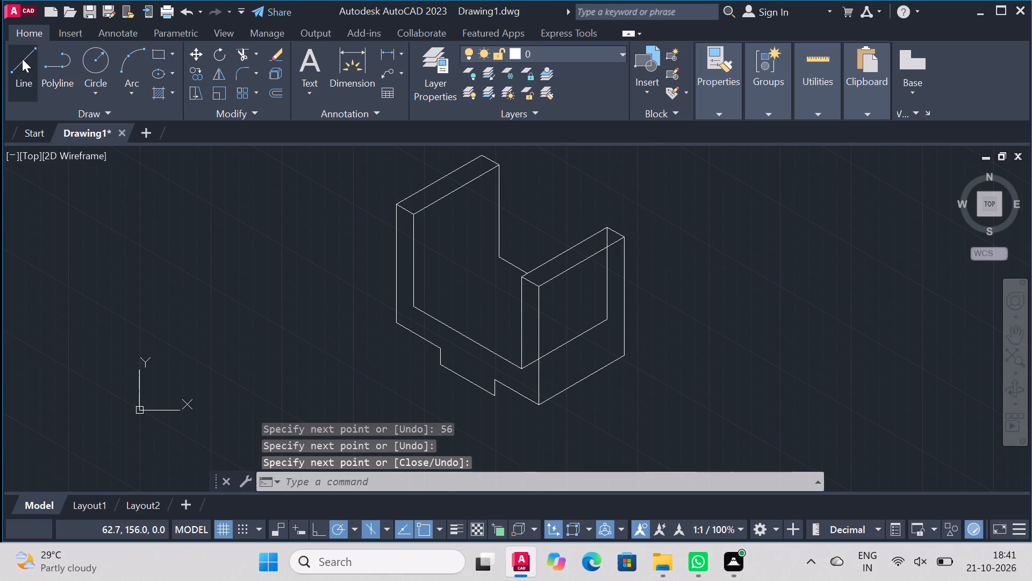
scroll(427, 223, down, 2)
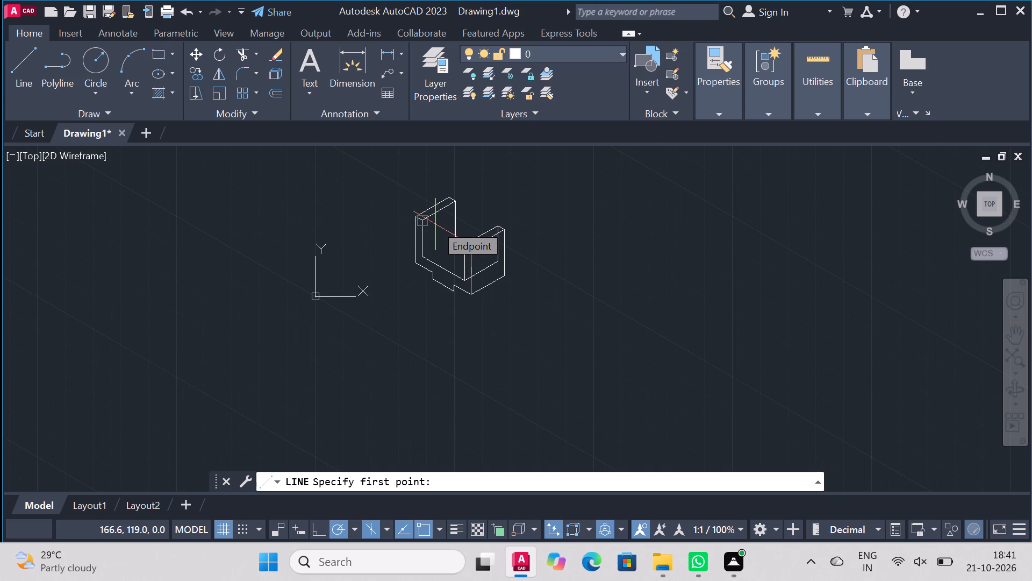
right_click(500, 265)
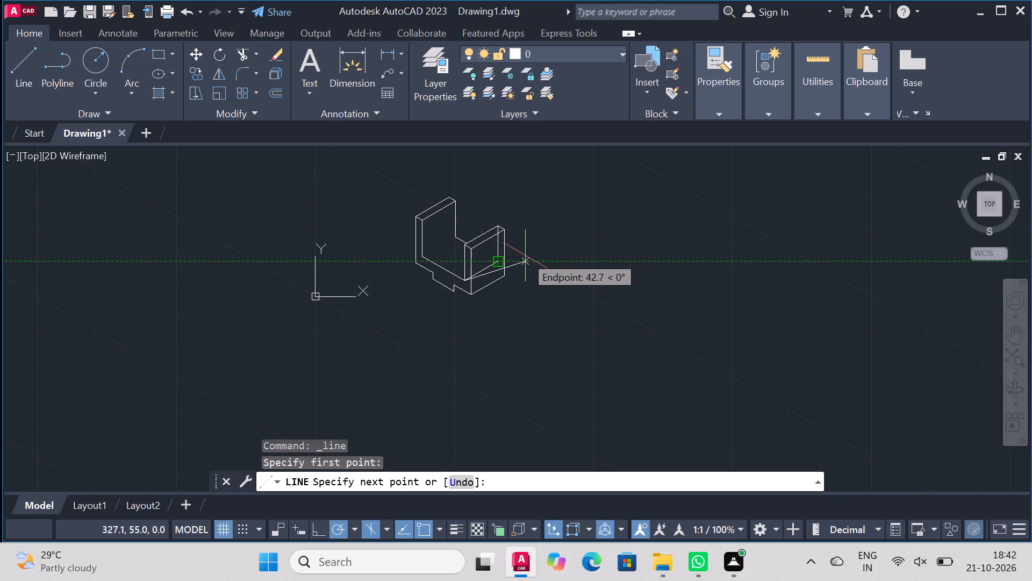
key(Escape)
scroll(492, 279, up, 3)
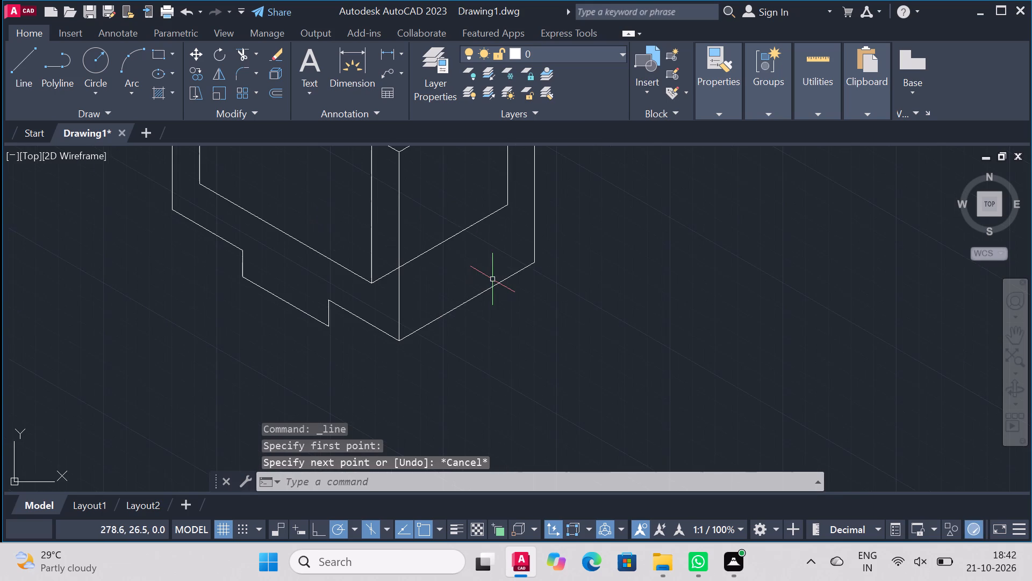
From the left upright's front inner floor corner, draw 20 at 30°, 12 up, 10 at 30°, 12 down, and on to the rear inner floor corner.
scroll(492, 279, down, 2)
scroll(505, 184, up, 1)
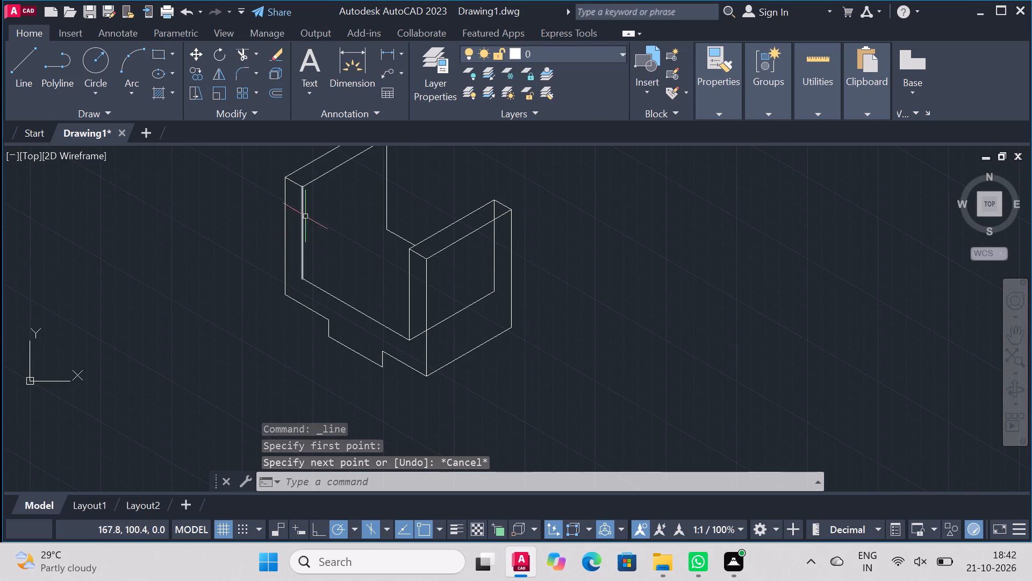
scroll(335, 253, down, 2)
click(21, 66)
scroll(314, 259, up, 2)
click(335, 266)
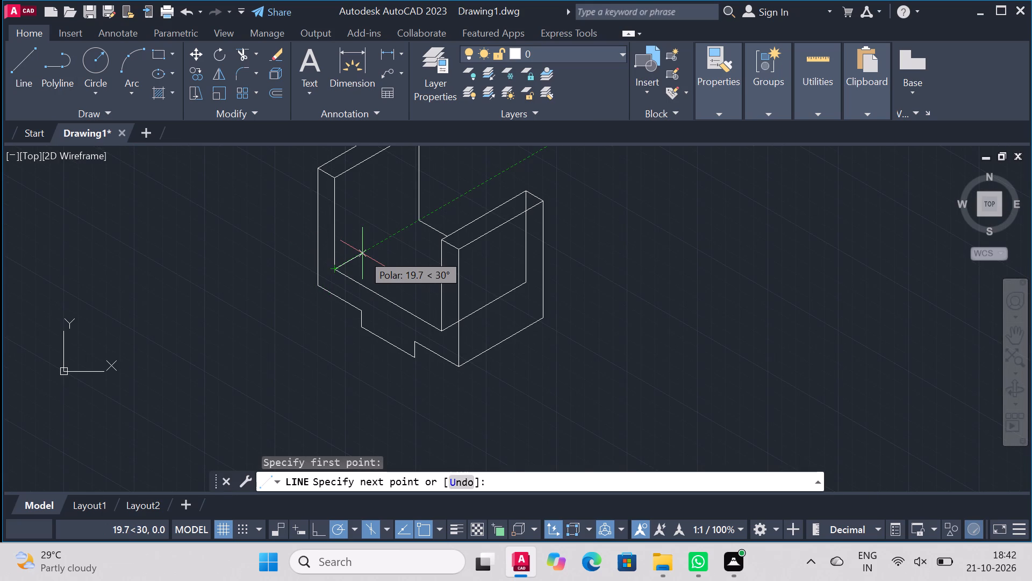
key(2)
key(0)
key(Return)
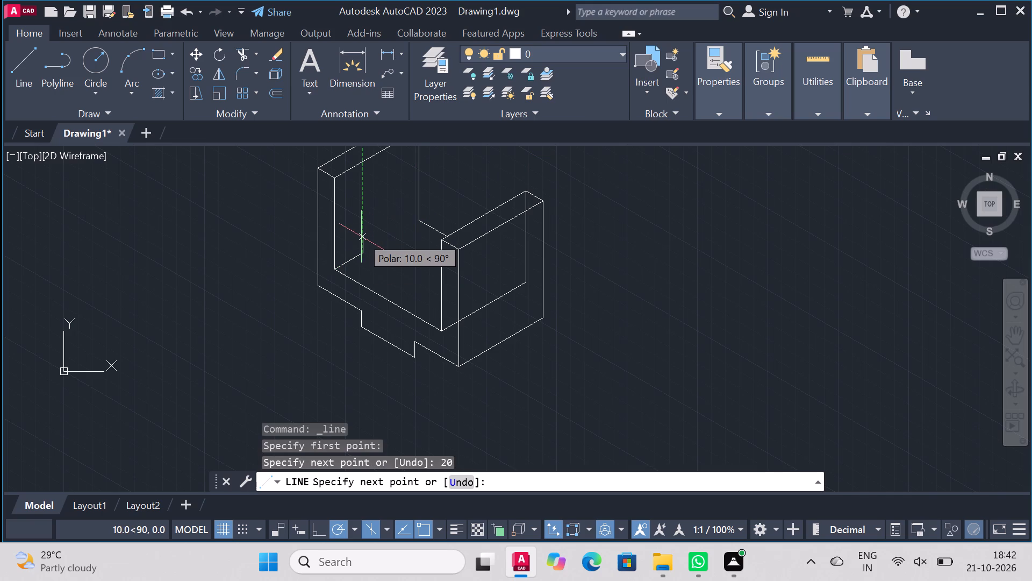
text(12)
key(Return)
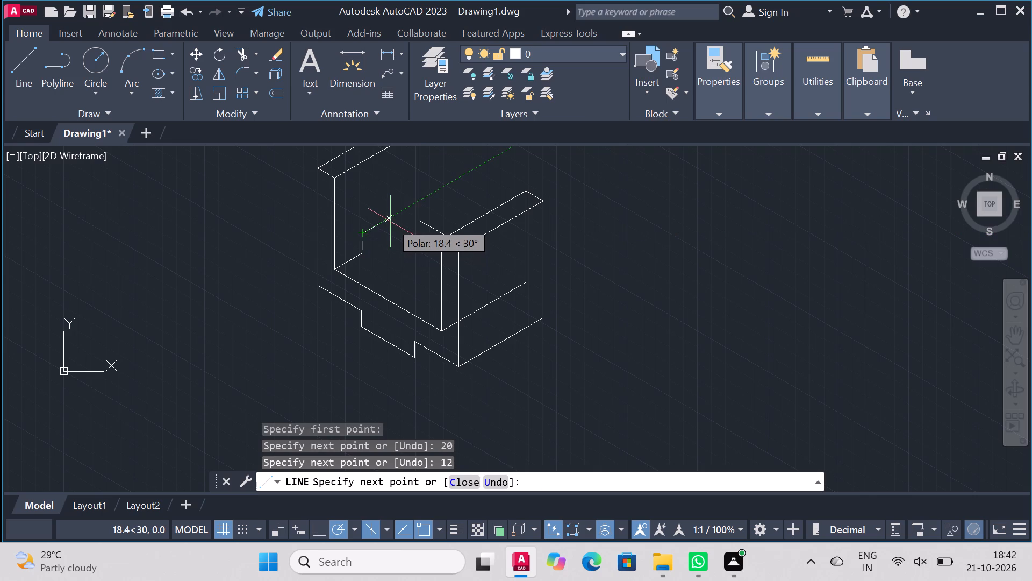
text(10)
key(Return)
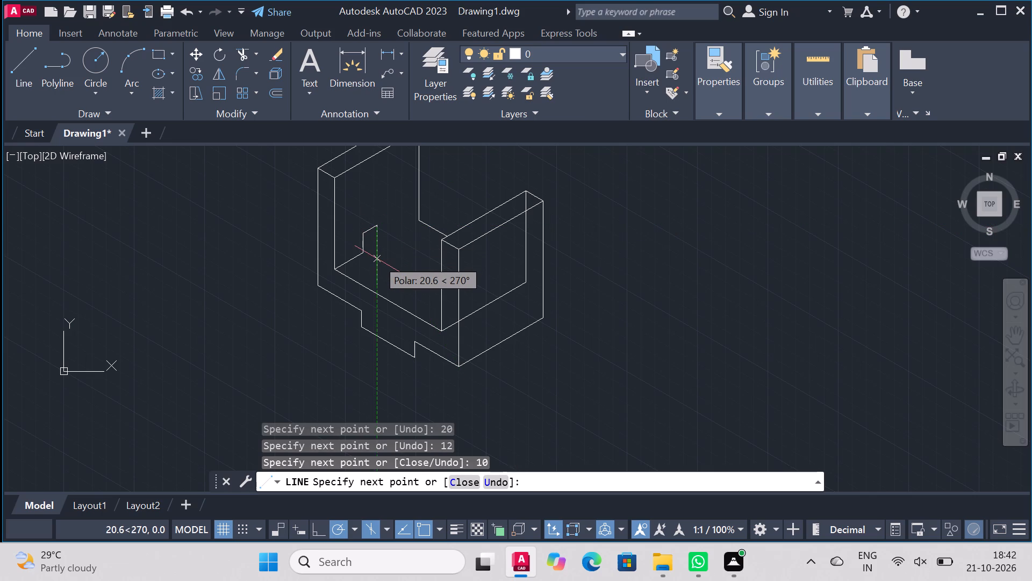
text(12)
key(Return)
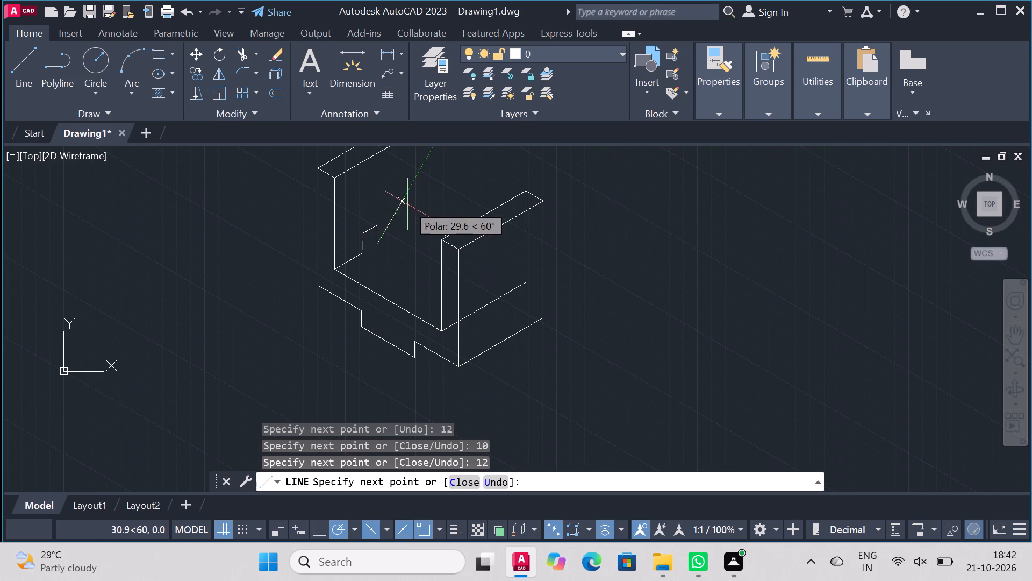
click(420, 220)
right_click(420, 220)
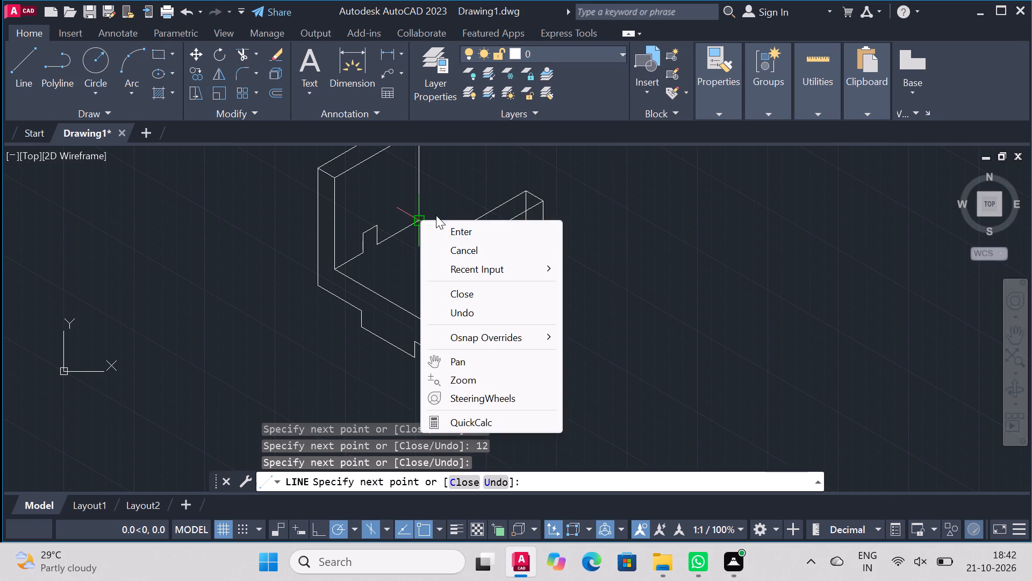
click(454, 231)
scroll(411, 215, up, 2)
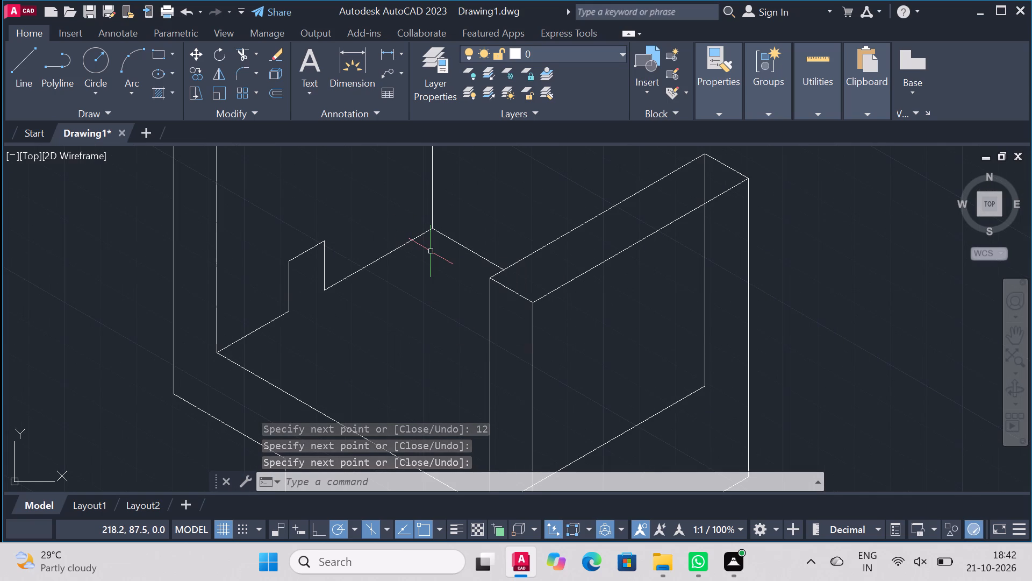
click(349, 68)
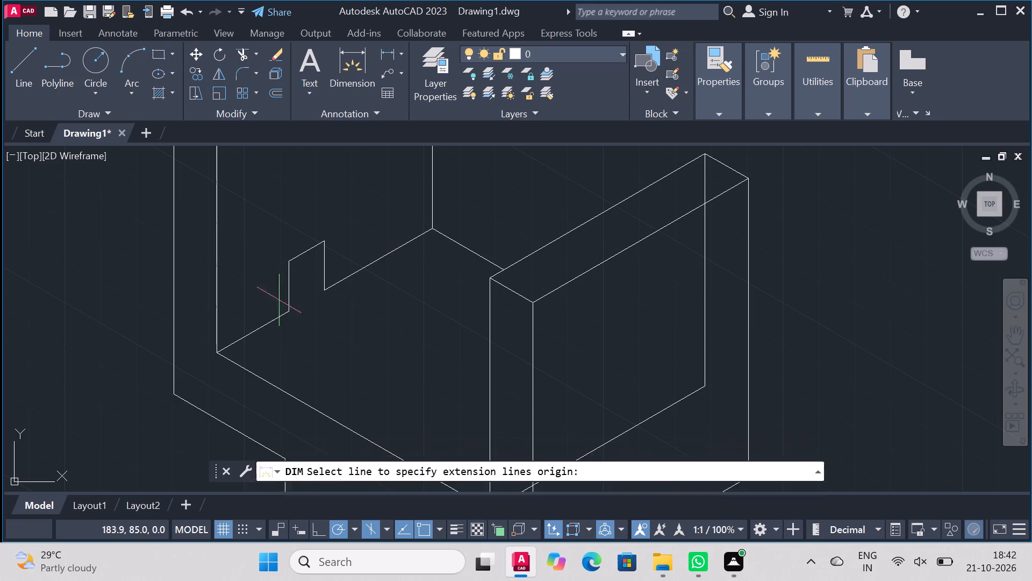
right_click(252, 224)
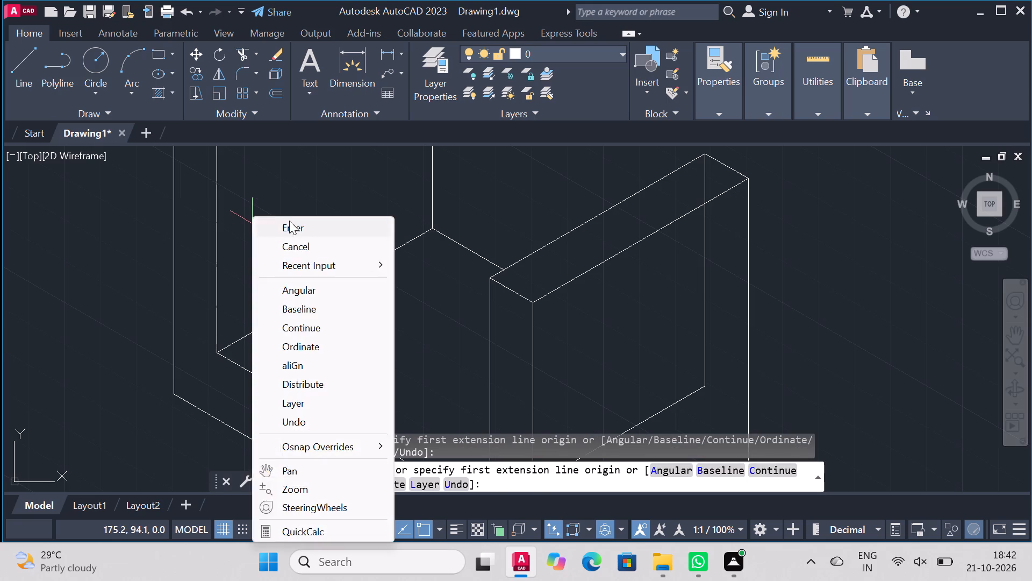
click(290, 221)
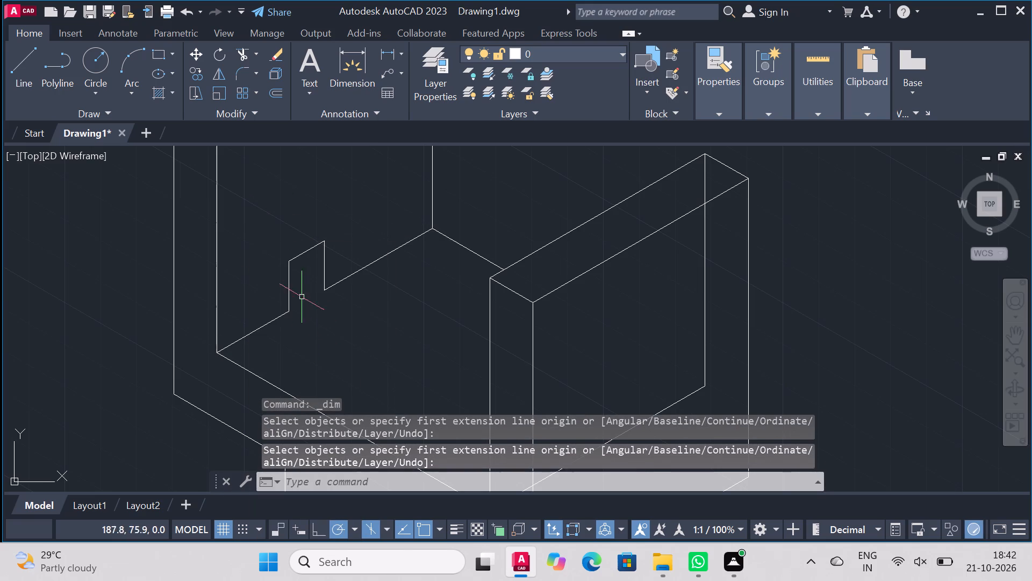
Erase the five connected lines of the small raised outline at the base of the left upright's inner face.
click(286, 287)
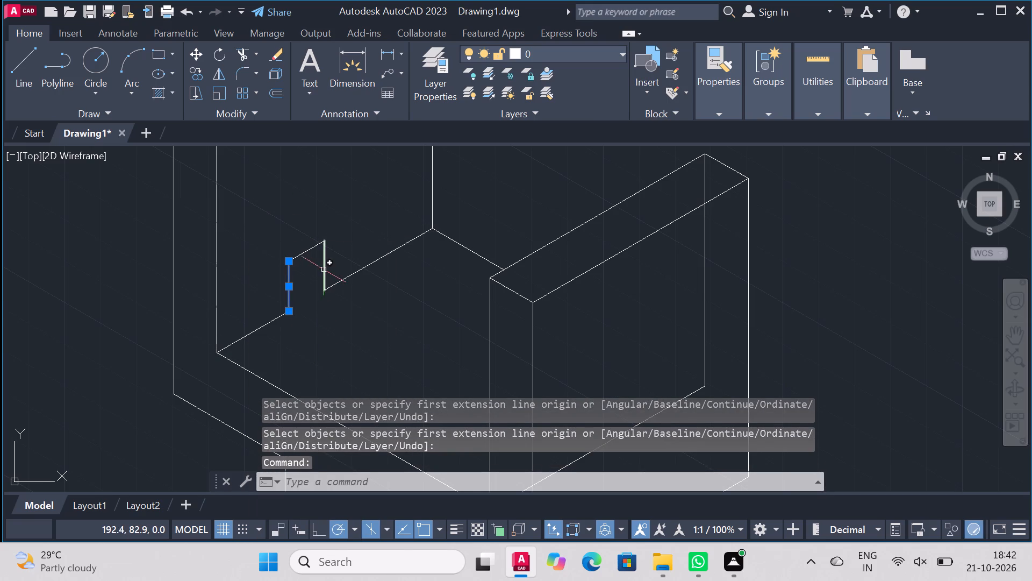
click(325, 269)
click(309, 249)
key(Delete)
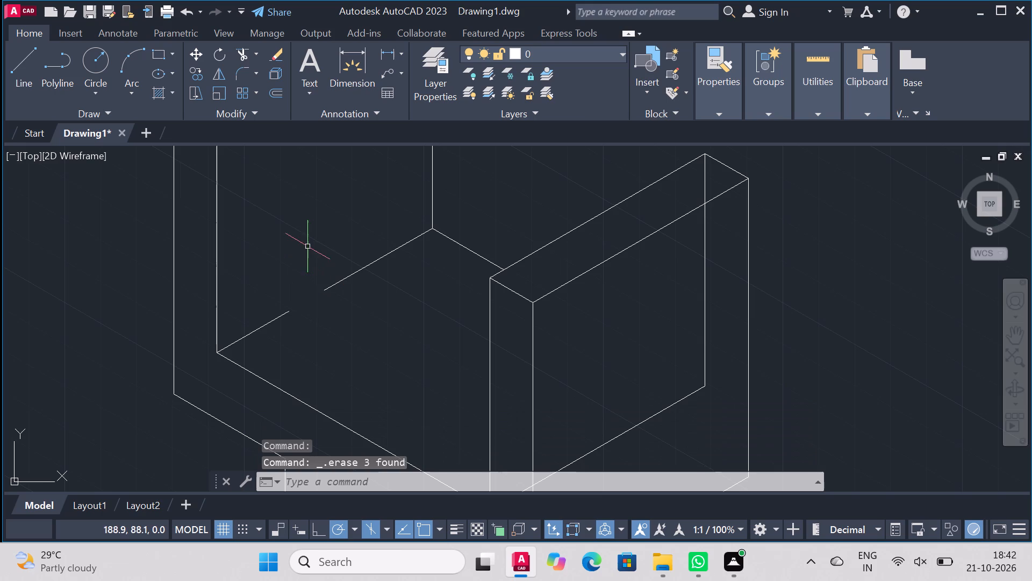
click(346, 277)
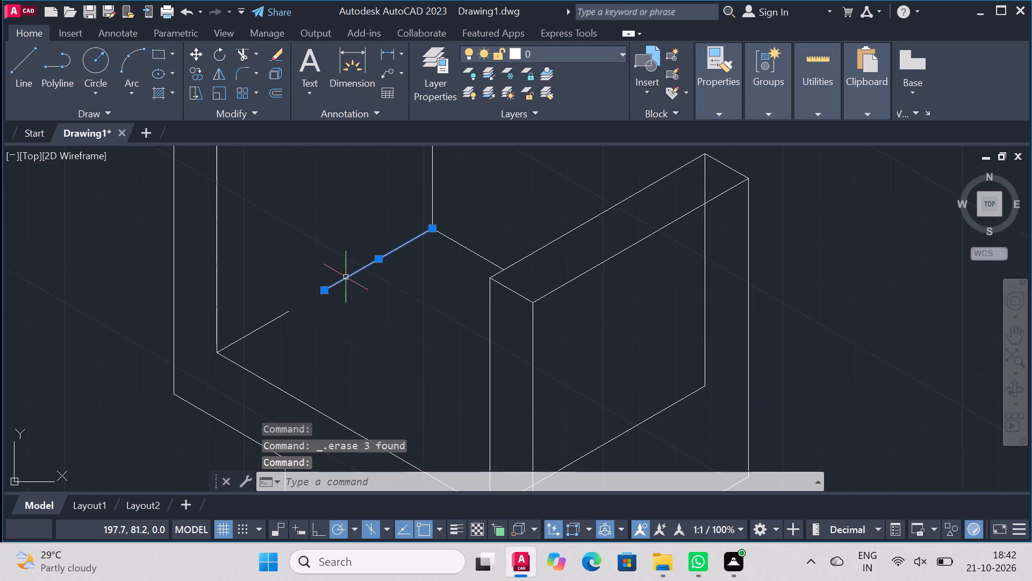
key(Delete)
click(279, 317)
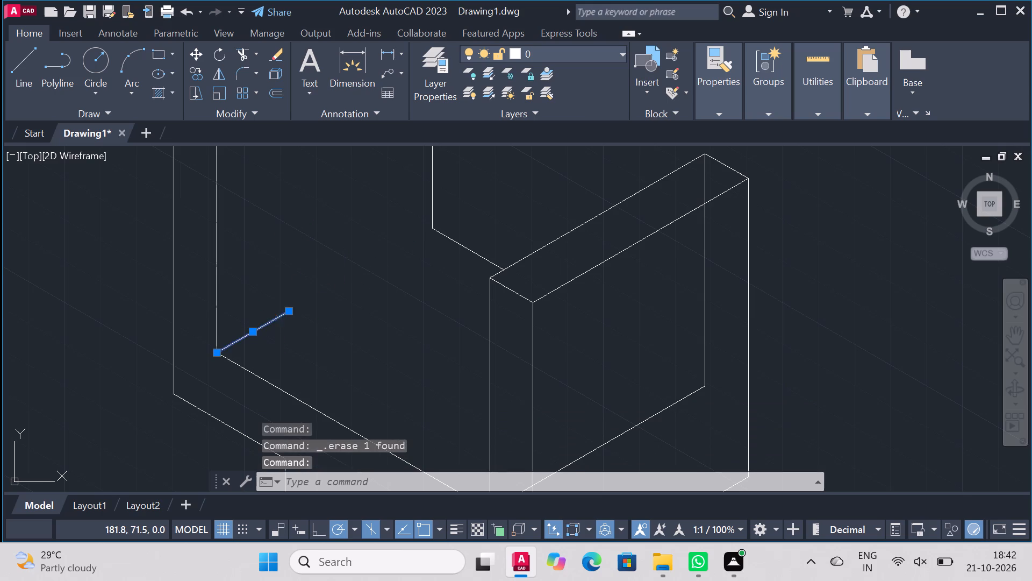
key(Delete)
From the left upright's front inner floor corner, draw 25 at 30°, 12 up, 10 at 30°, 12 down, and on to the rear floor corner.
right_click(259, 314)
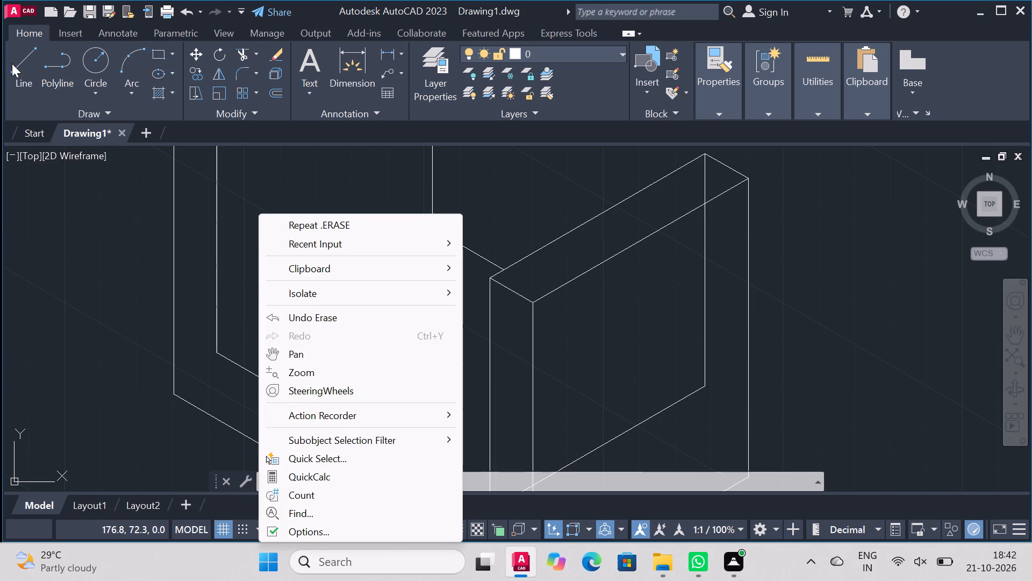
click(12, 63)
click(220, 353)
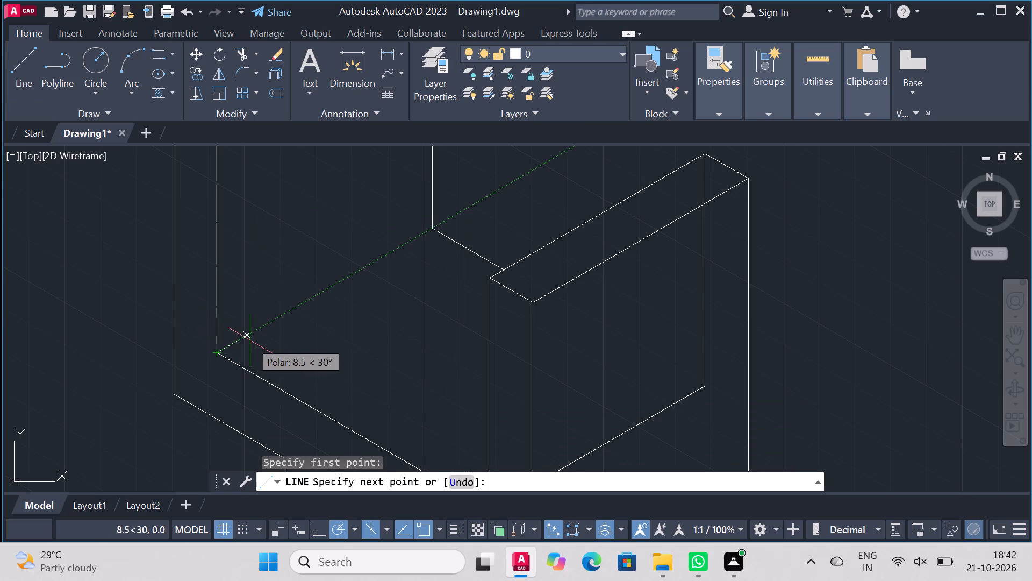
text(25)
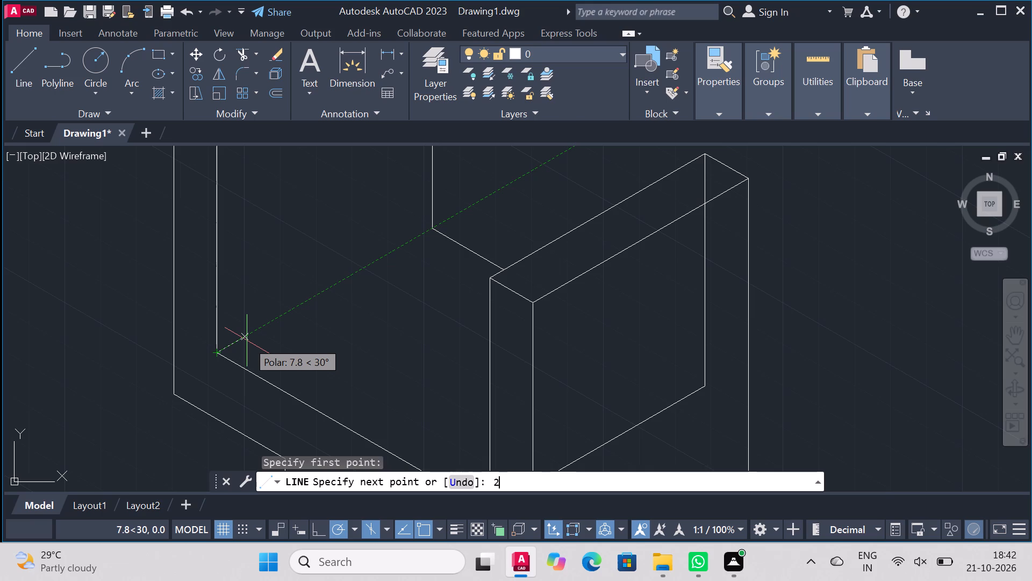
key(Return)
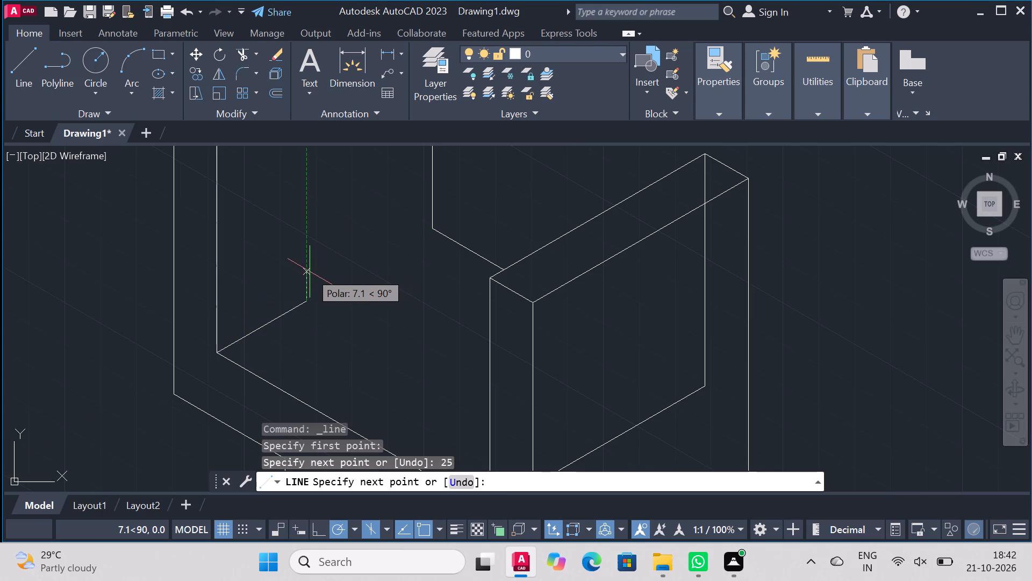
text(12)
key(Return)
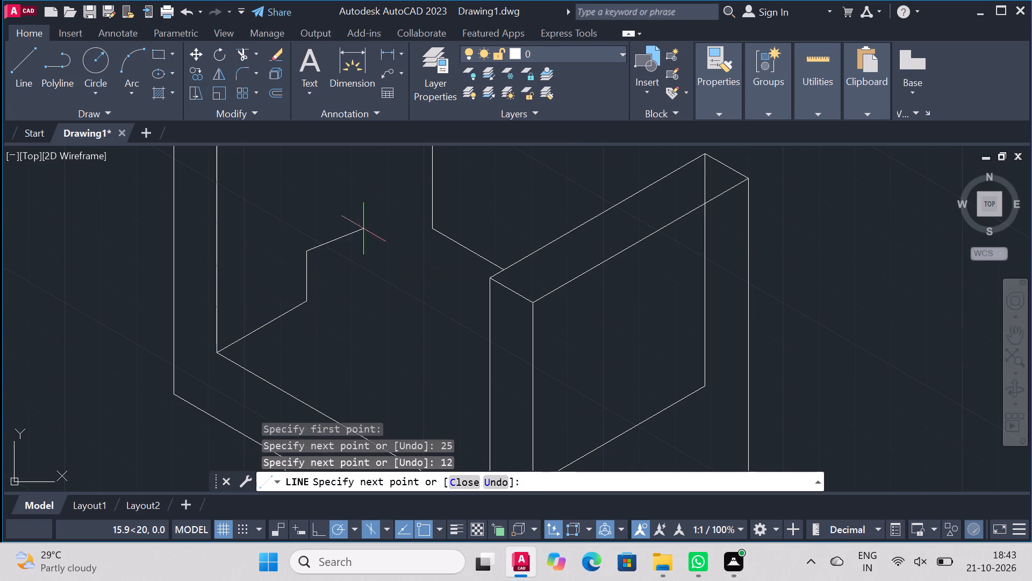
text(10)
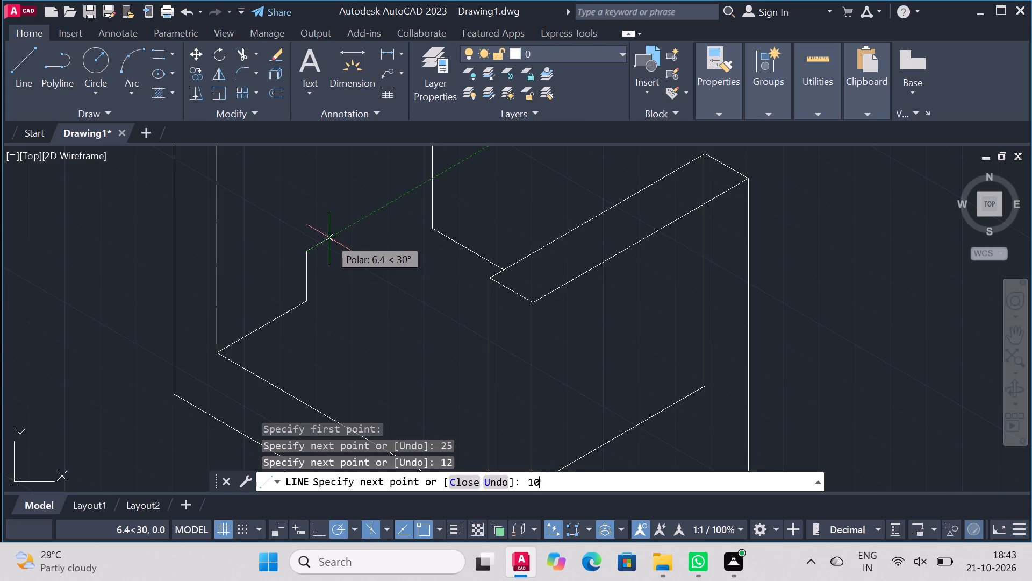
key(Return)
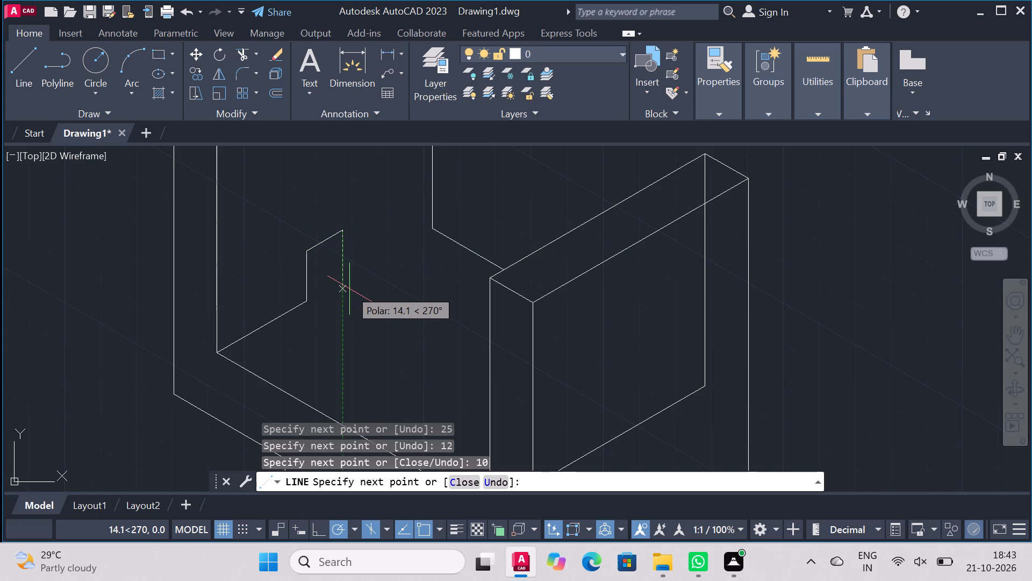
text(12)
key(Return)
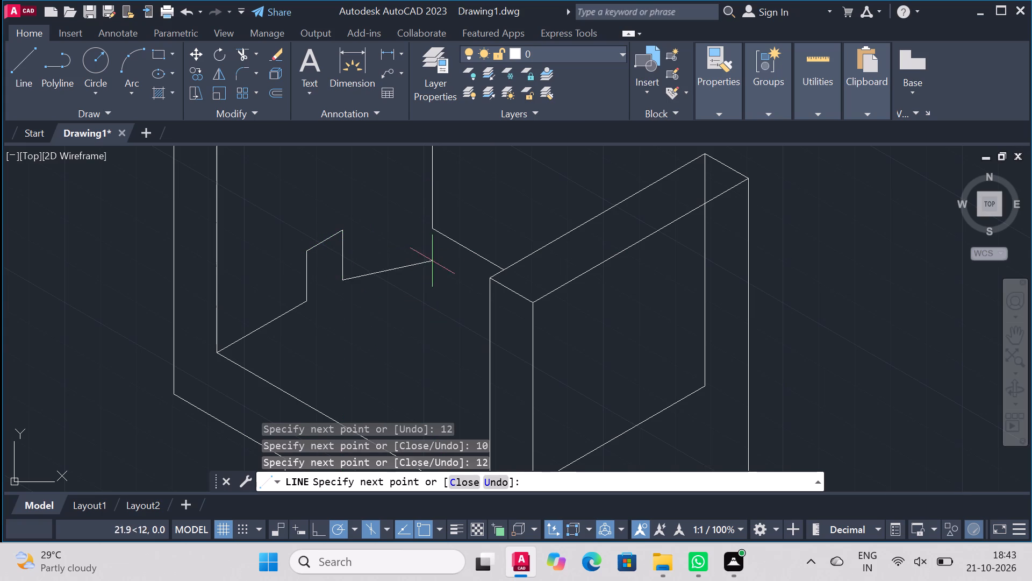
click(435, 228)
right_click(435, 228)
click(479, 243)
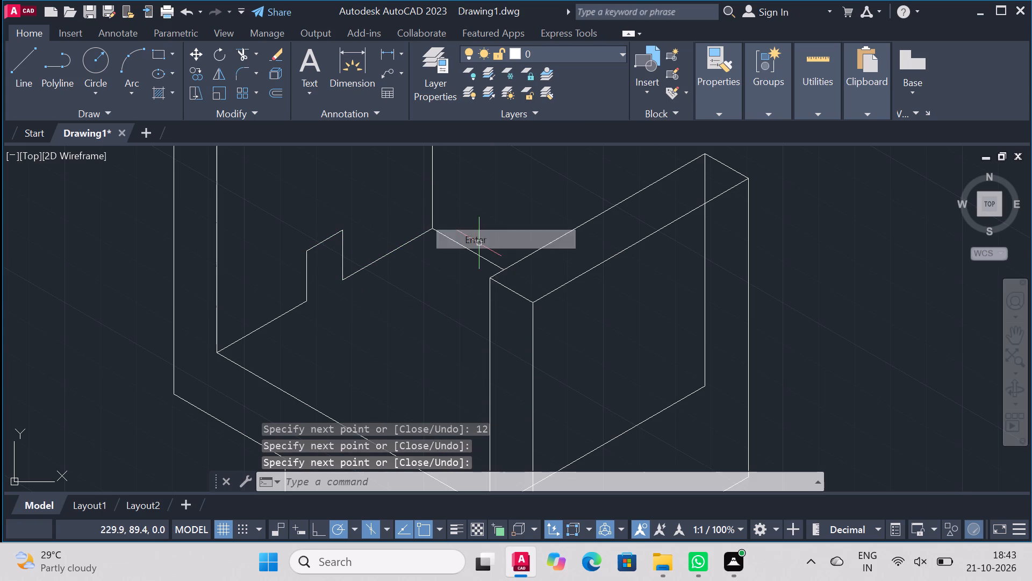
click(343, 54)
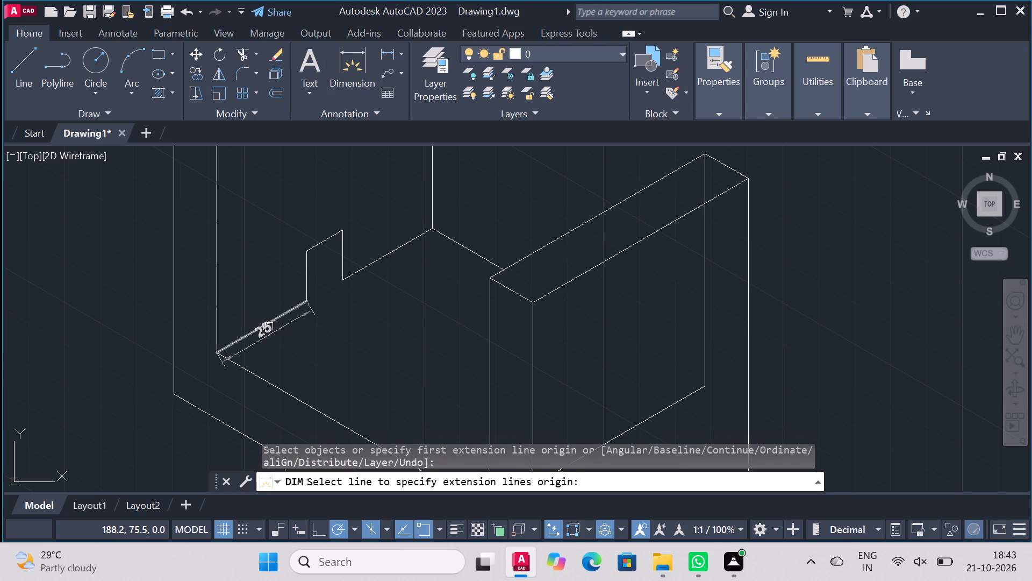
From the raised outline's front foot, draw 12 at 330° along the floor and a sloping line back to its front top corner.
click(26, 62)
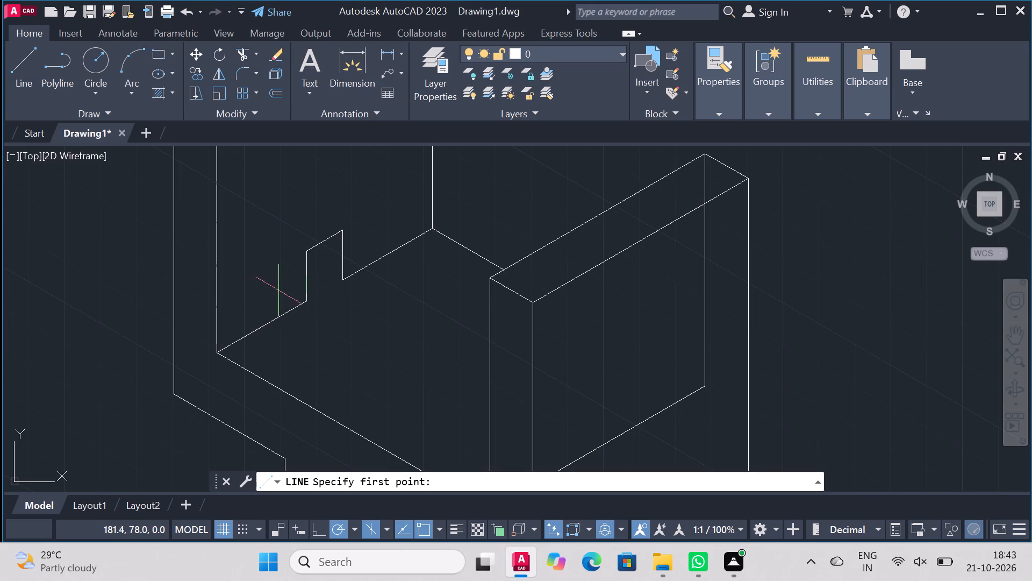
click(311, 303)
text(12)
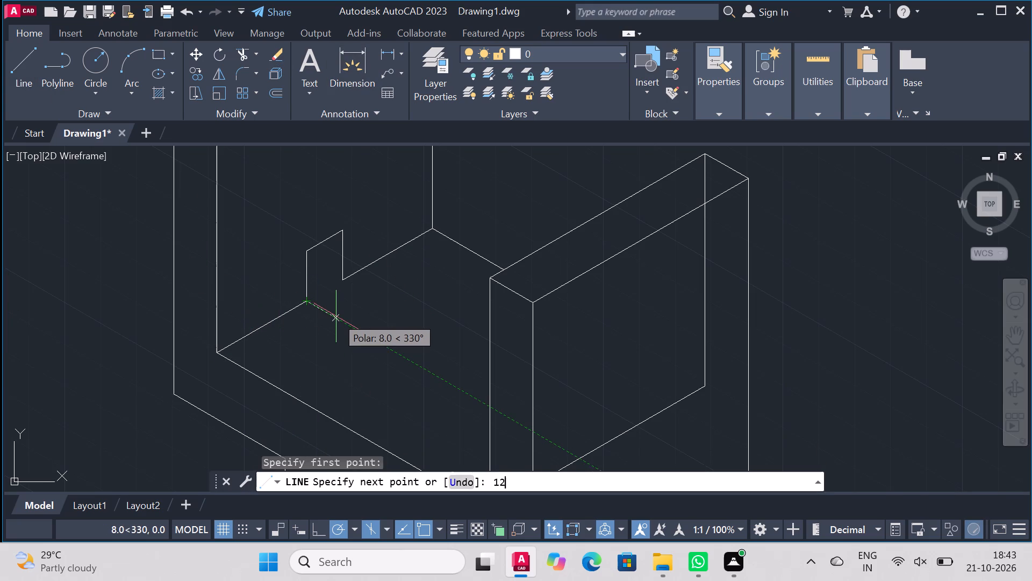
key(Return)
click(303, 250)
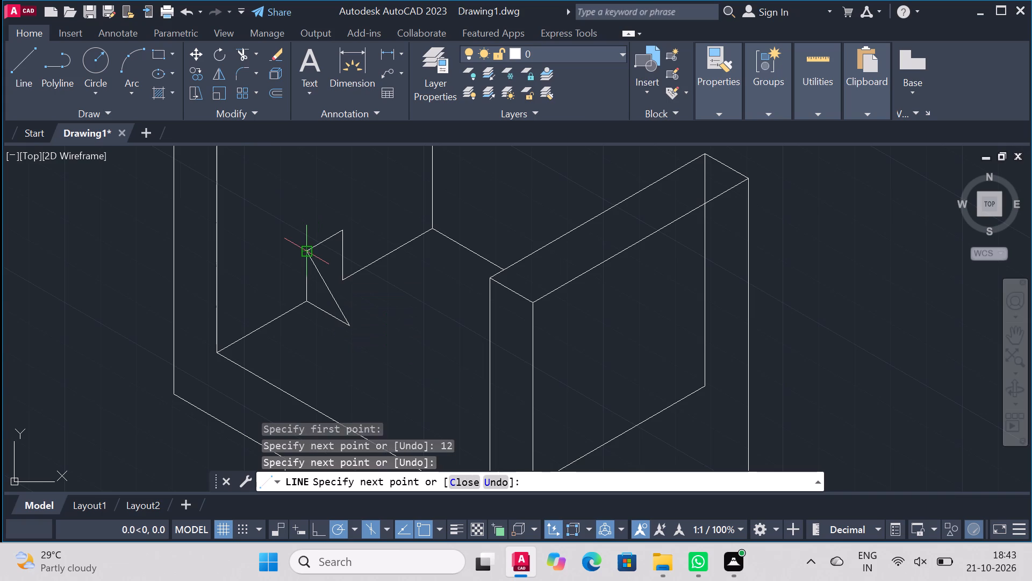
right_click(303, 250)
click(333, 255)
From the floor end of the sloping line, draw 10 at 30° and a second sloping line to the outline's rear top corner.
right_click(302, 209)
click(359, 217)
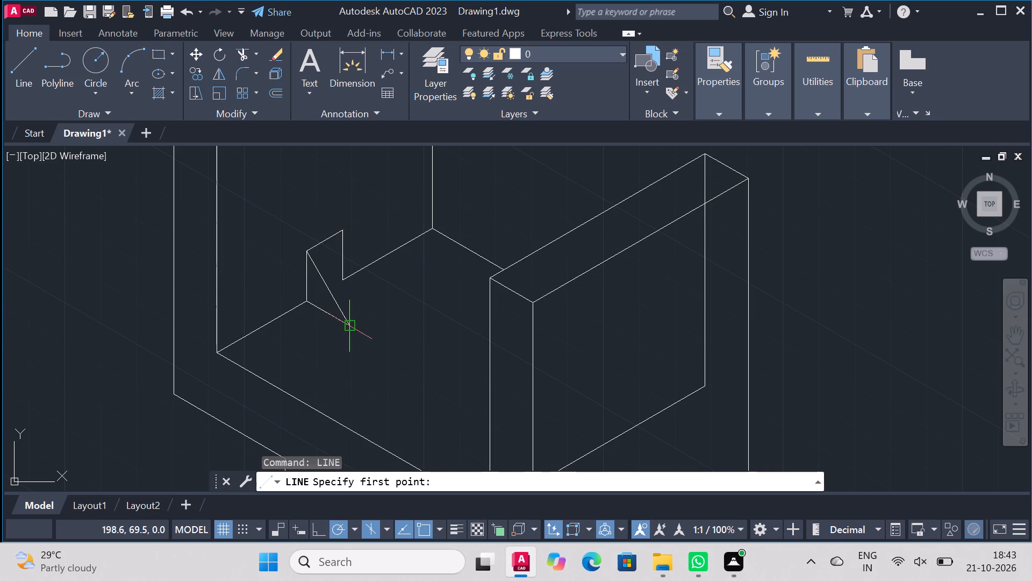
click(345, 325)
text(10)
key(Return)
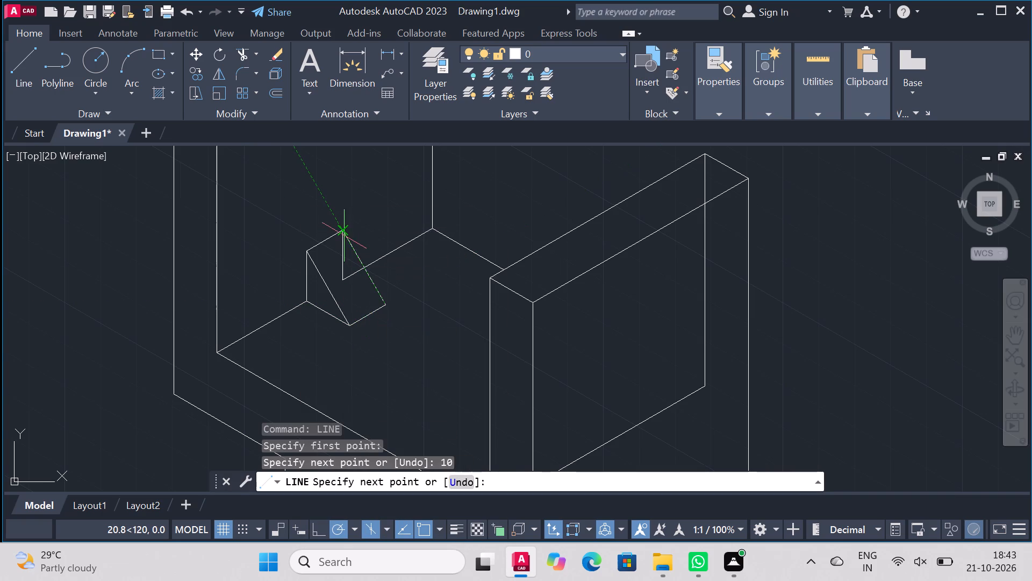
click(342, 230)
right_click(342, 230)
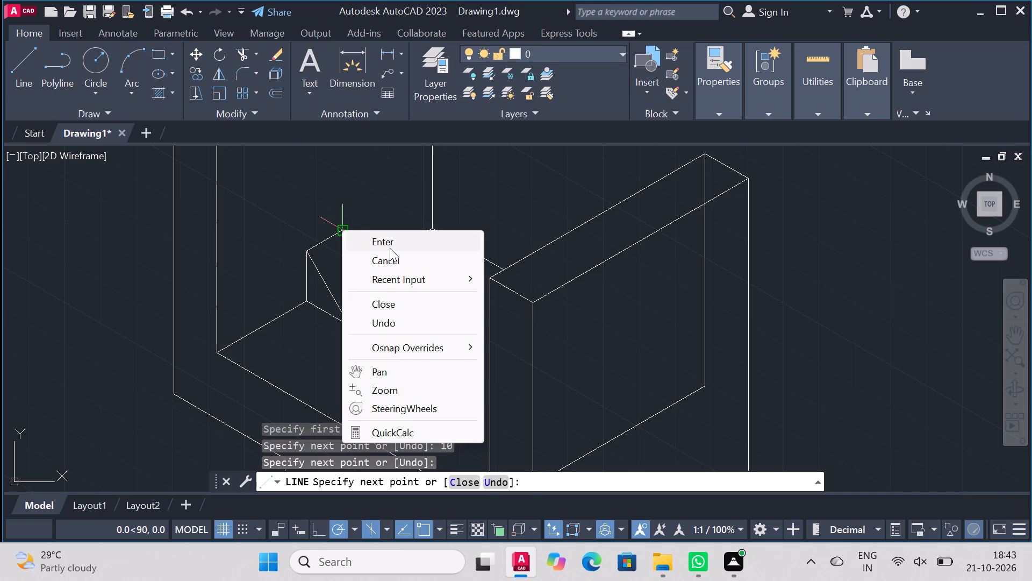
click(390, 248)
Trim the rib's rear vertical edge and the part of the floor line hidden behind the sloping face.
click(350, 63)
click(246, 58)
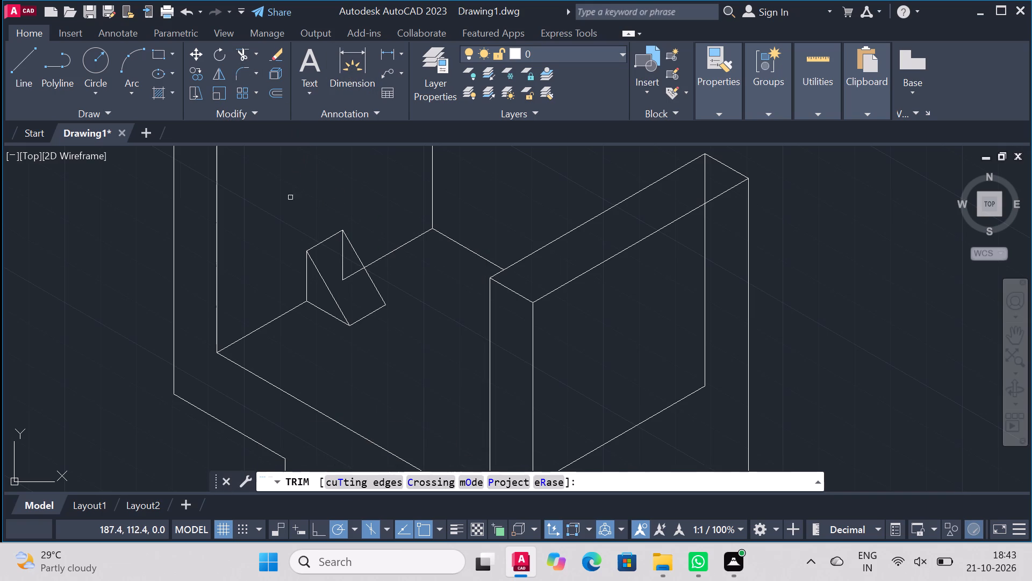
click(343, 261)
click(353, 273)
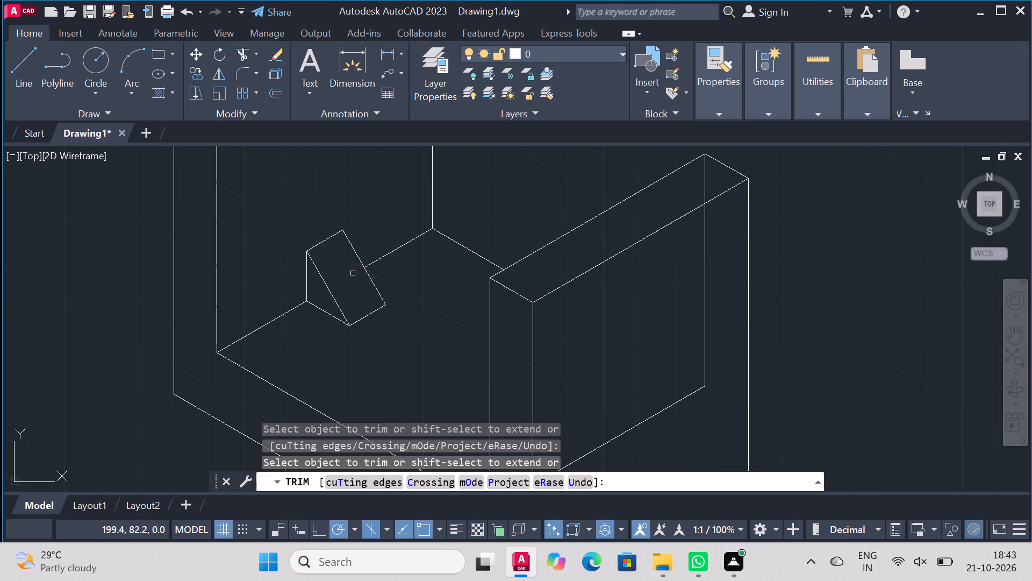
scroll(463, 248, down, 3)
scroll(470, 298, up, 2)
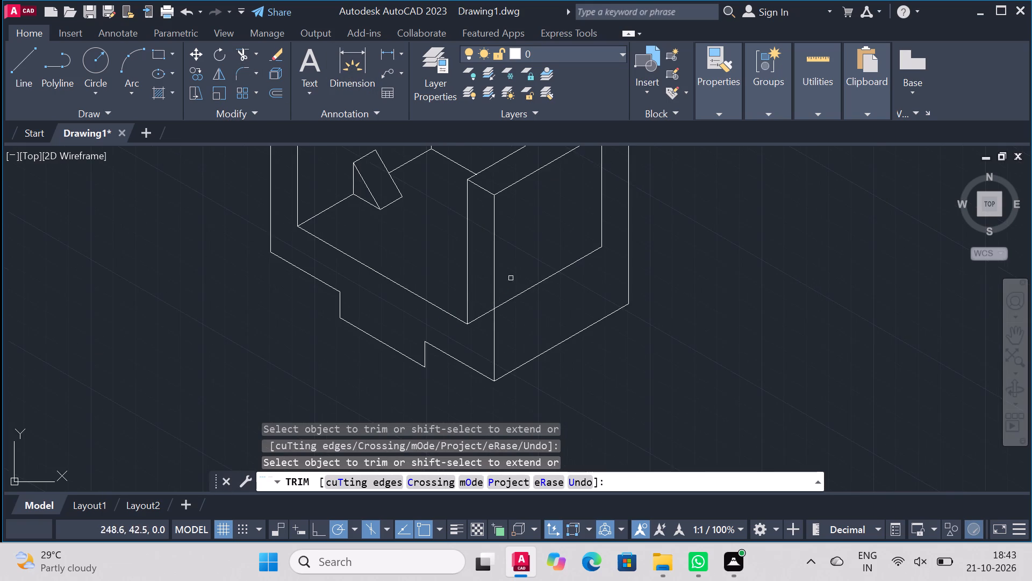
From the right upright's rear inner floor corner, draw 25 at 210°, 12 up, 10 at 210°, and 12 down to the floor line.
scroll(511, 277, down, 2)
scroll(535, 213, up, 2)
right_click(685, 200)
click(740, 214)
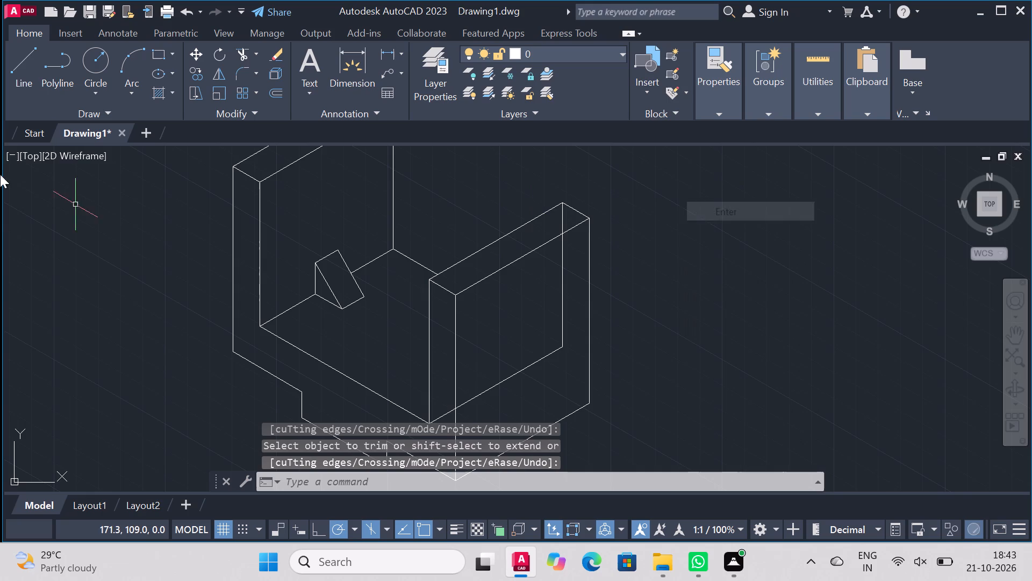
click(17, 78)
click(563, 347)
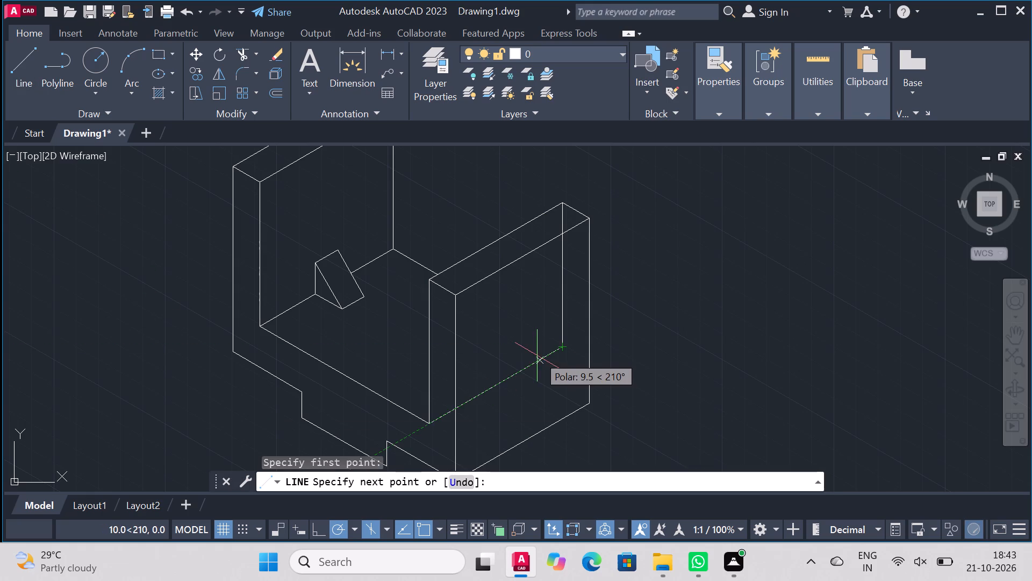
text(25)
key(Return)
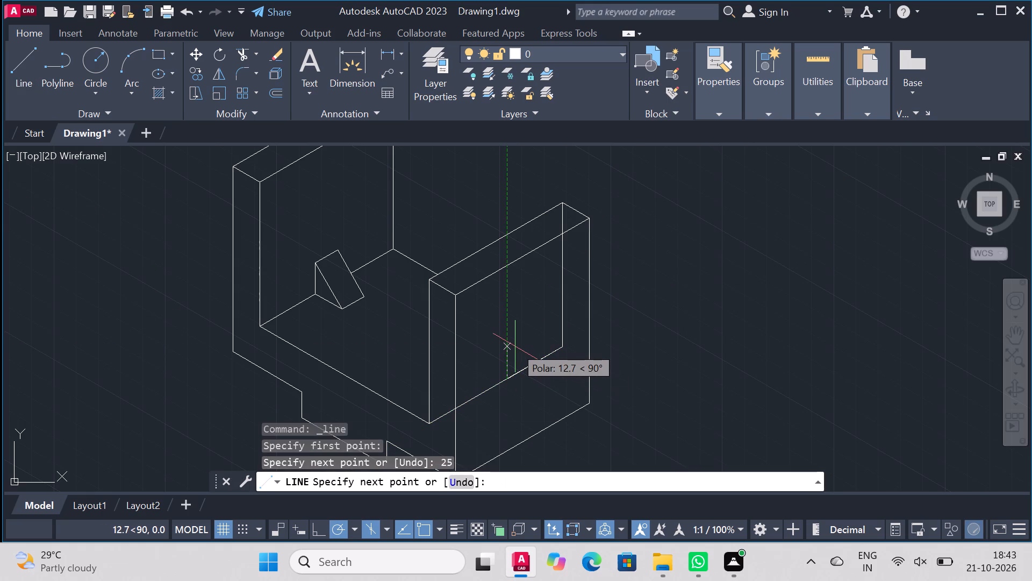
text(12)
key(Return)
text(10)
key(Return)
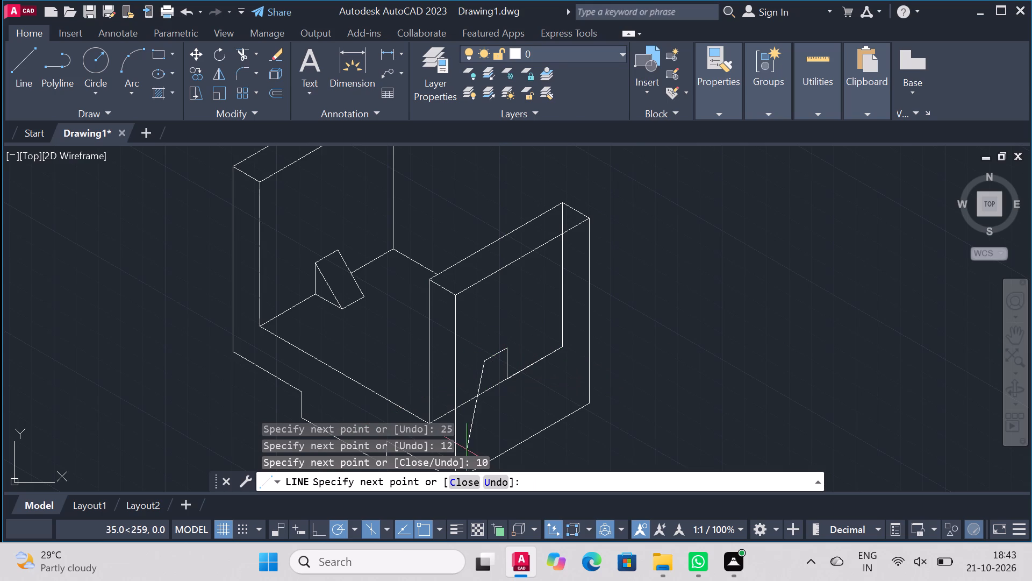
text(12)
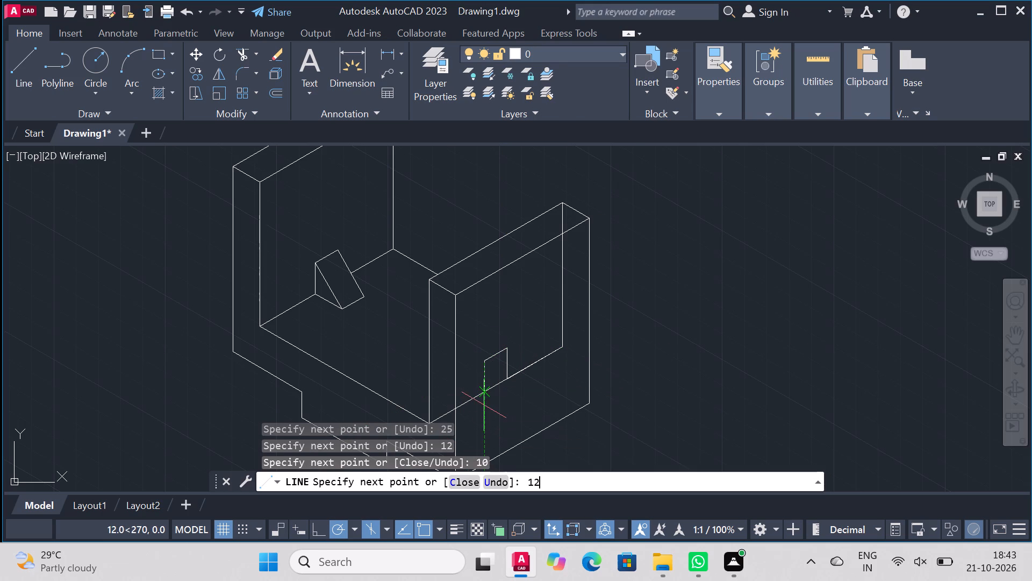
key(Return)
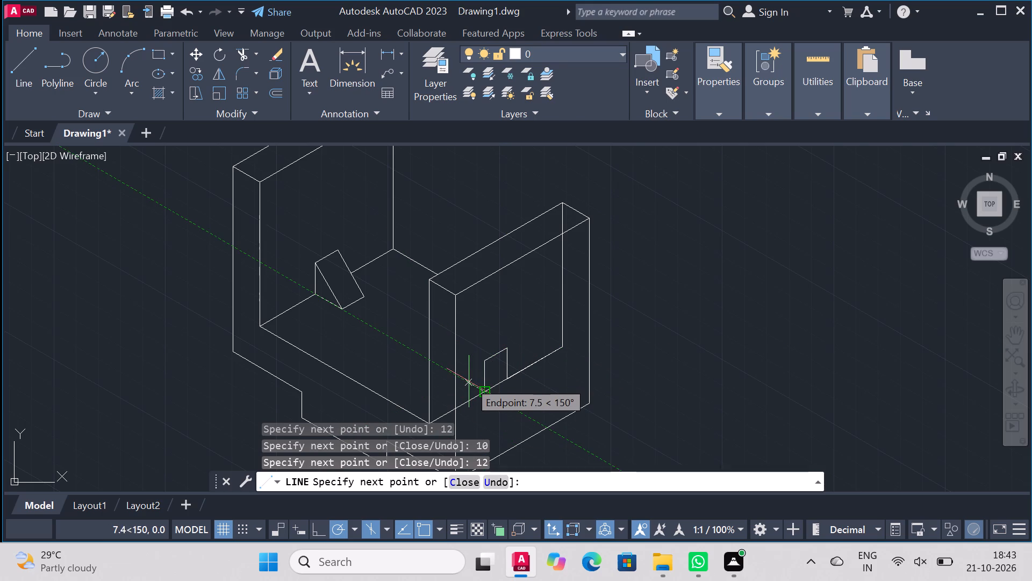
From that outline's front foot, draw 12 at 150° along the floor and a sloping line back to its front top corner.
text(12)
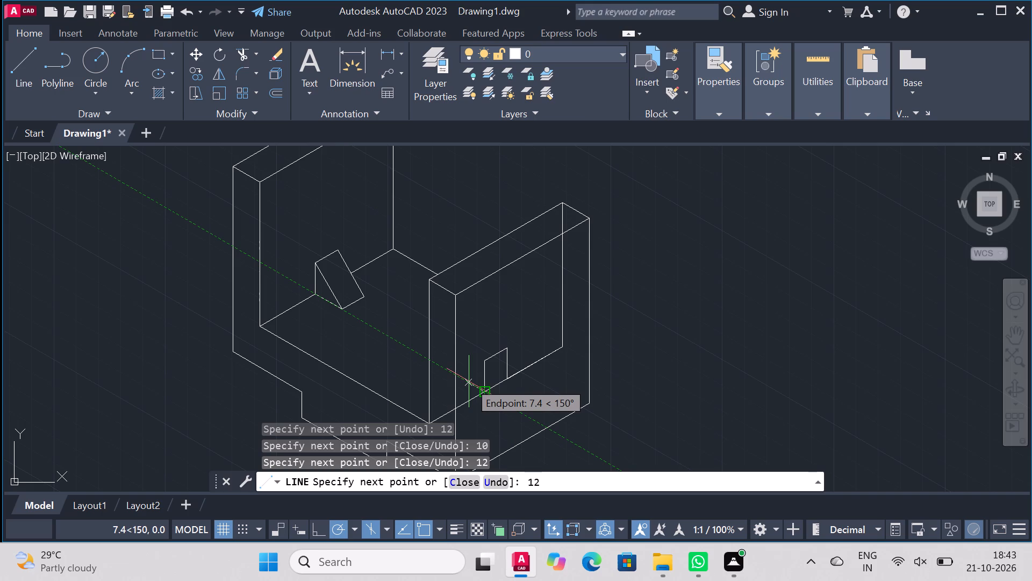
key(Return)
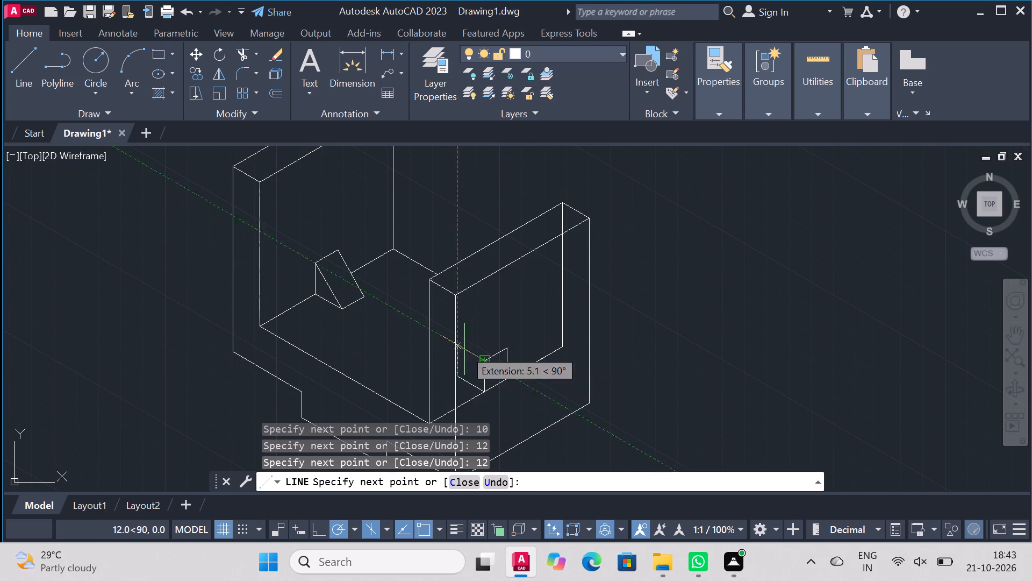
click(487, 360)
right_click(487, 360)
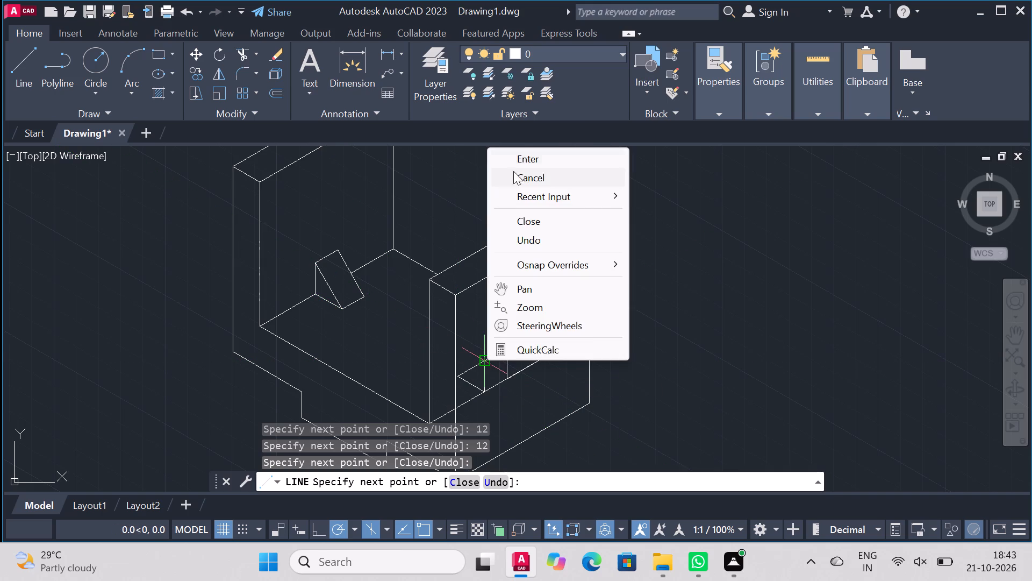
click(526, 159)
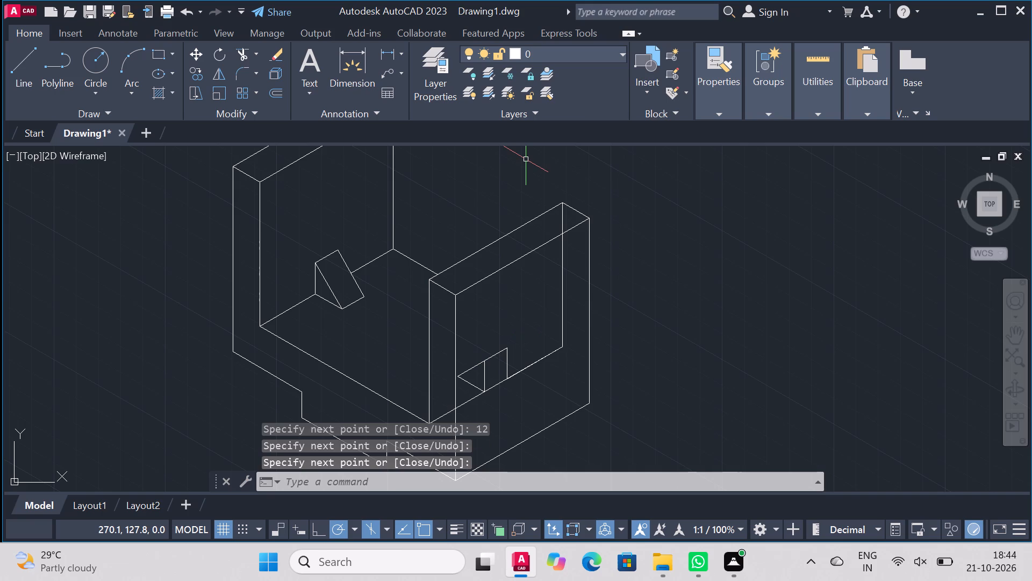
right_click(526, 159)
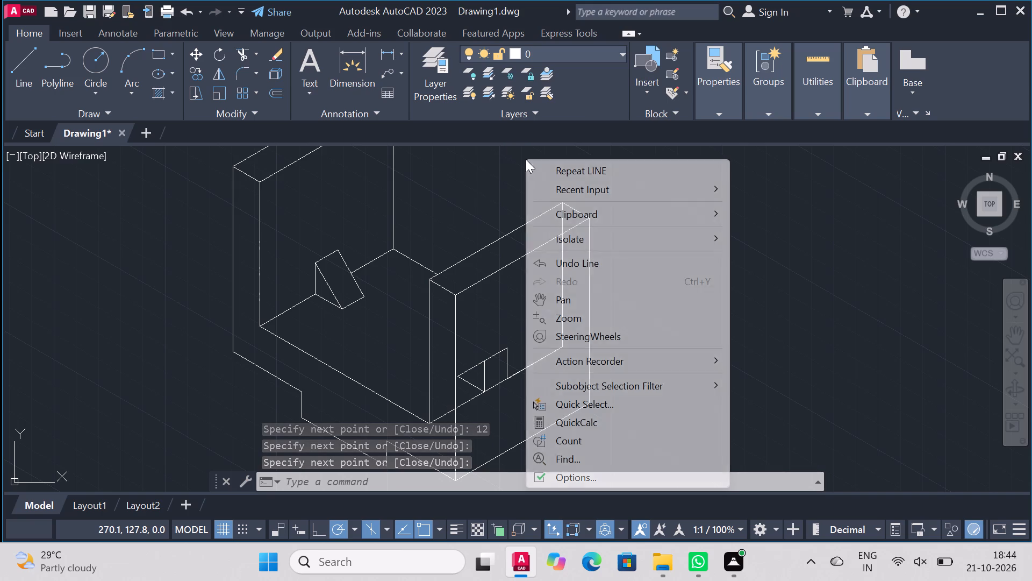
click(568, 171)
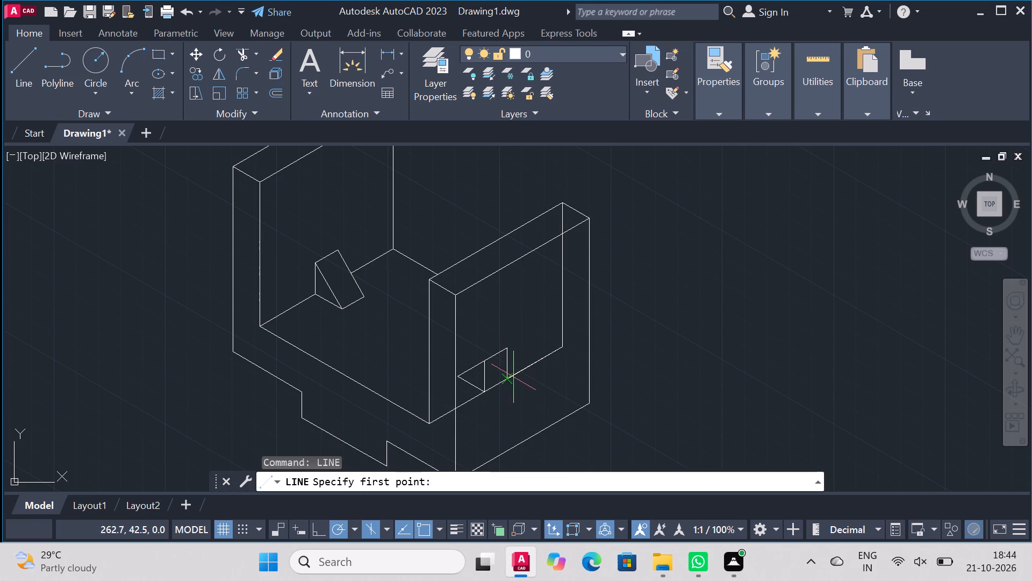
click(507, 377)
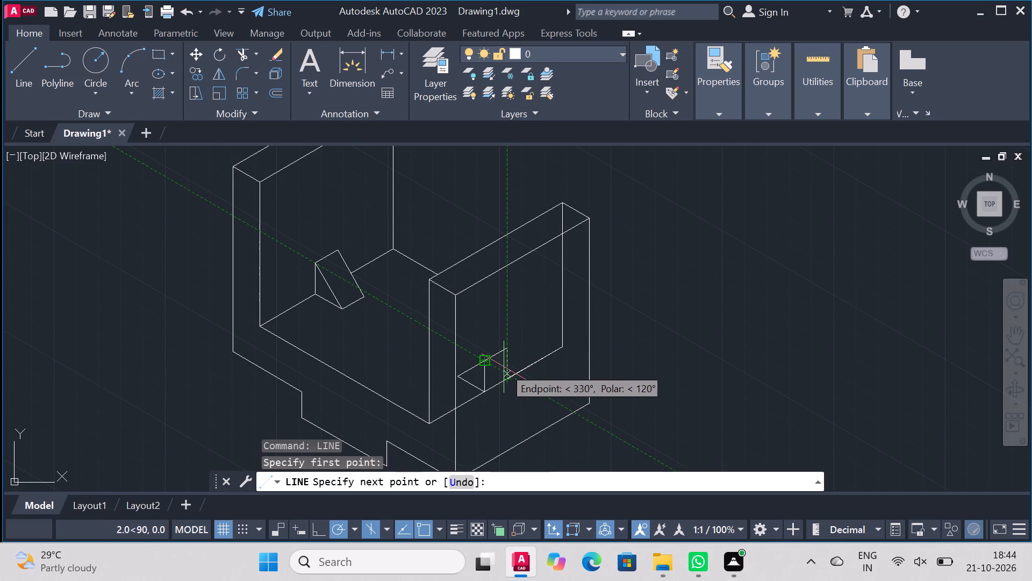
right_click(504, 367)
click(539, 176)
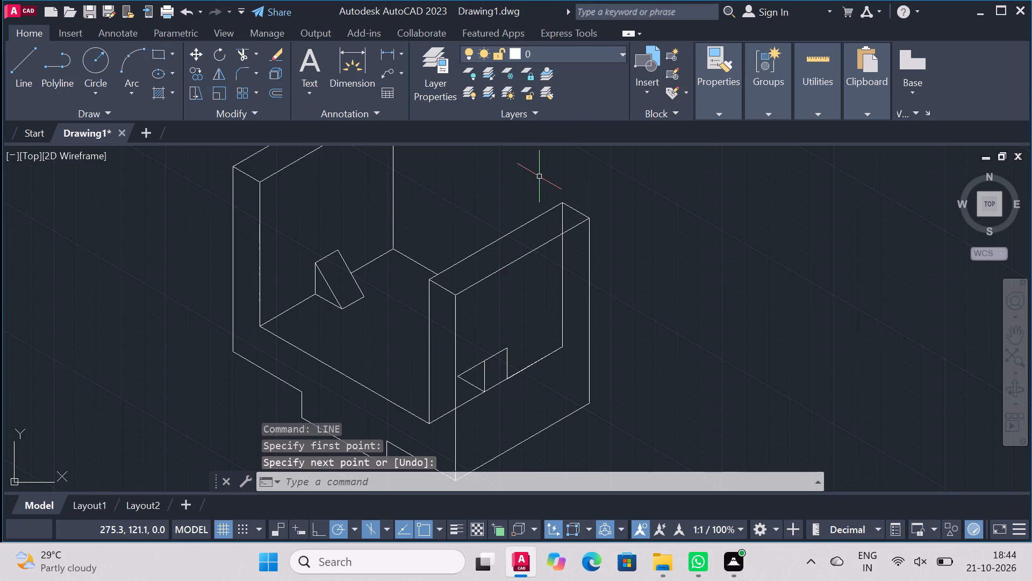
Draw an isocircle of diameter 10 on the right isoplane in the empty space beside the right upright.
scroll(487, 352, down, 2)
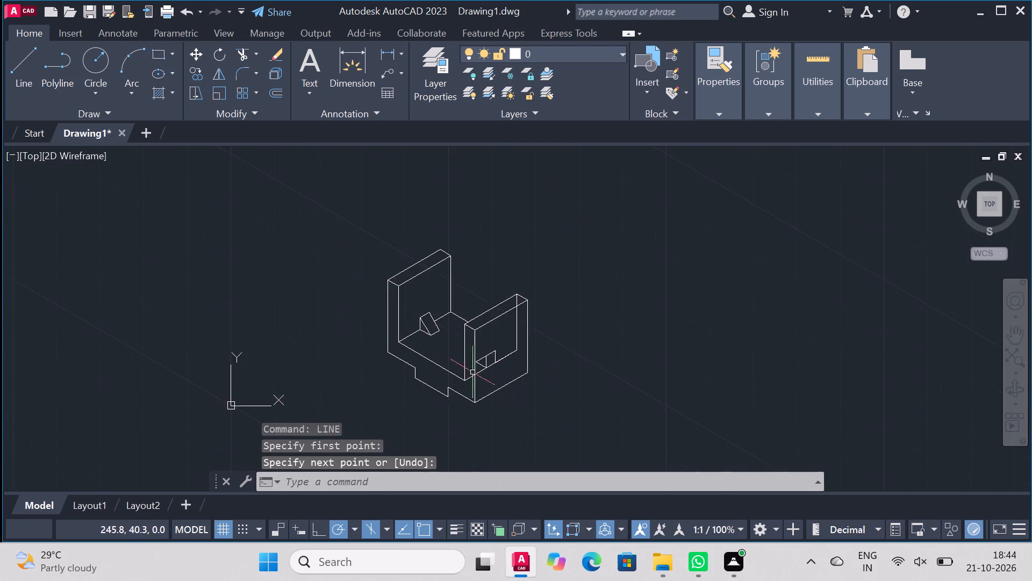
scroll(452, 389, up, 2)
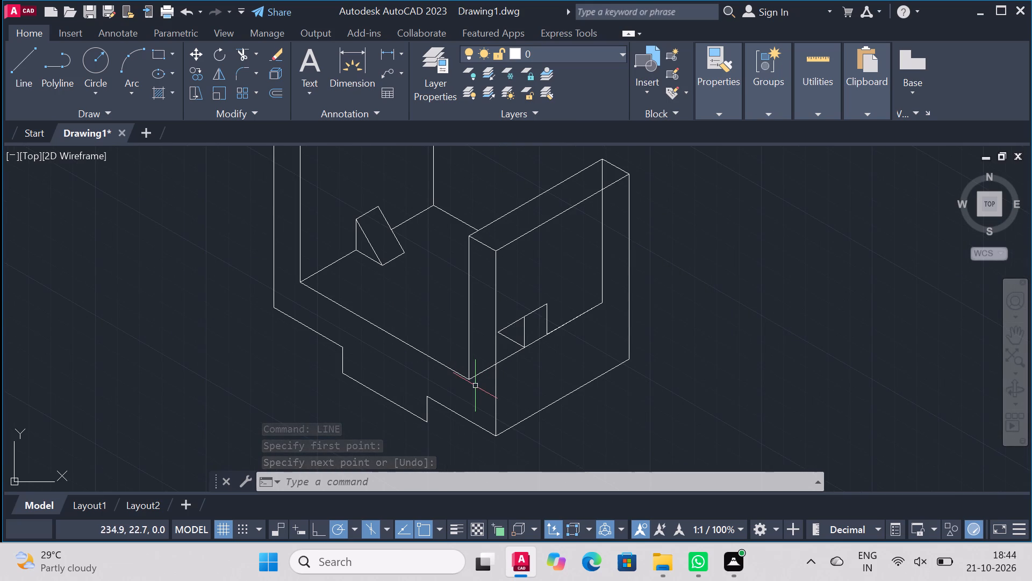
scroll(674, 355, down, 2)
scroll(670, 257, up, 1)
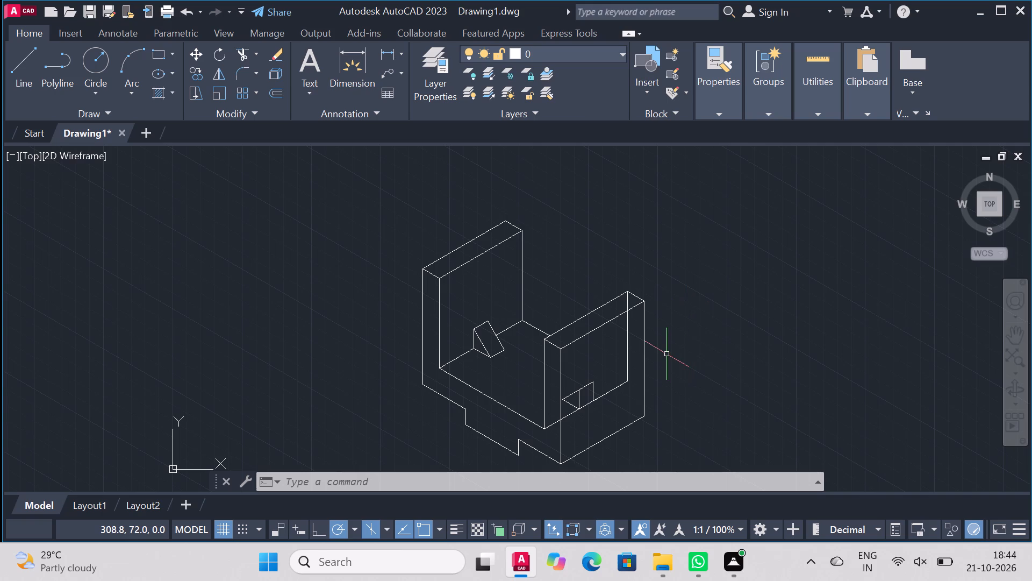
text(el)
key(Return)
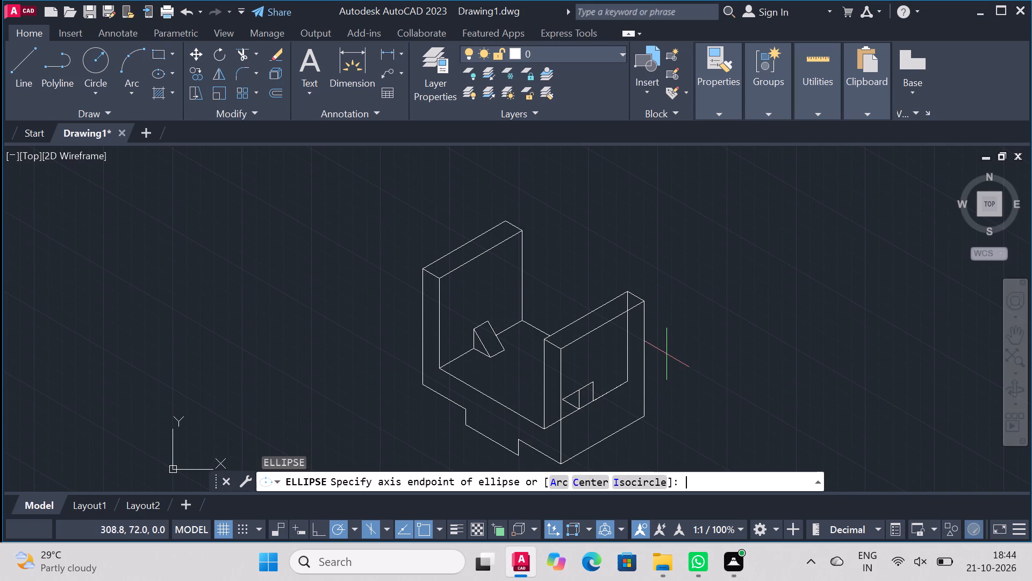
text(iso)
key(Return)
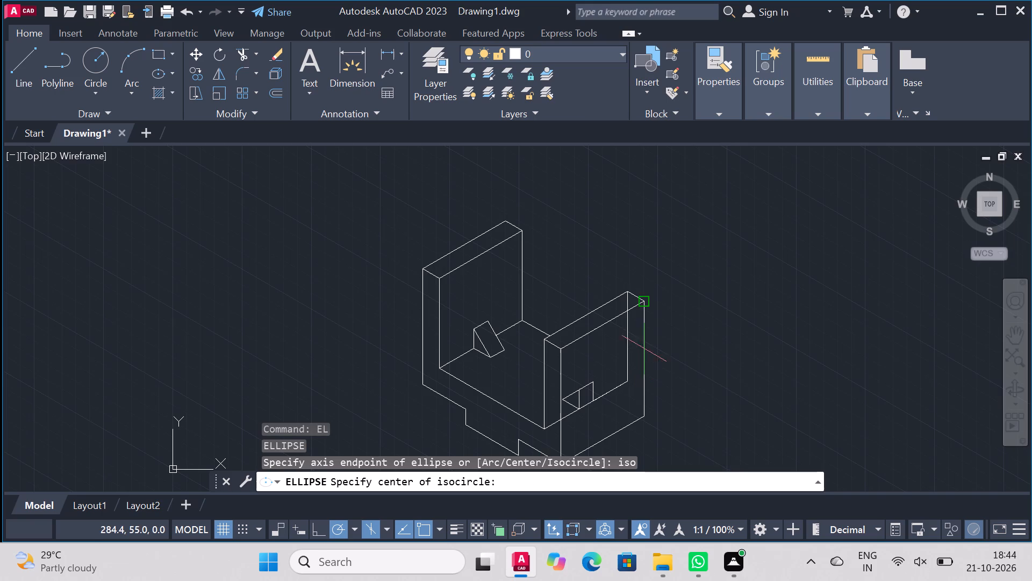
scroll(641, 338, up, 1)
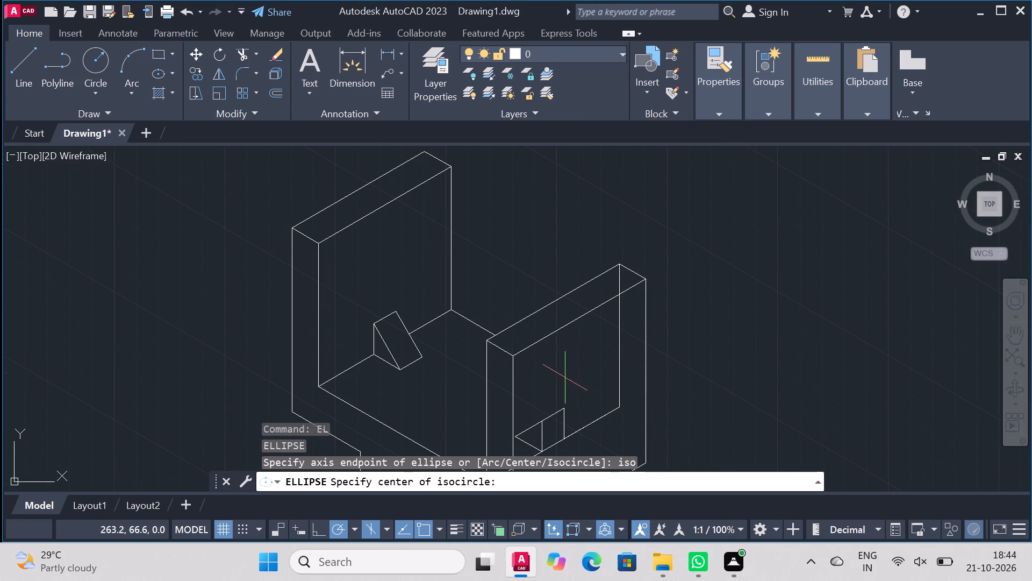
click(763, 275)
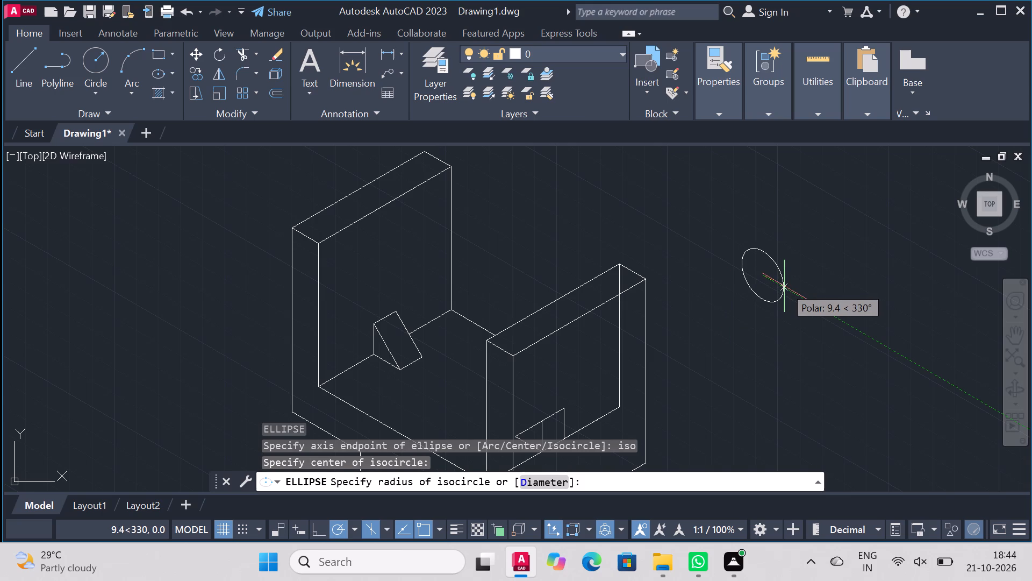
key(F5)
key(F5)
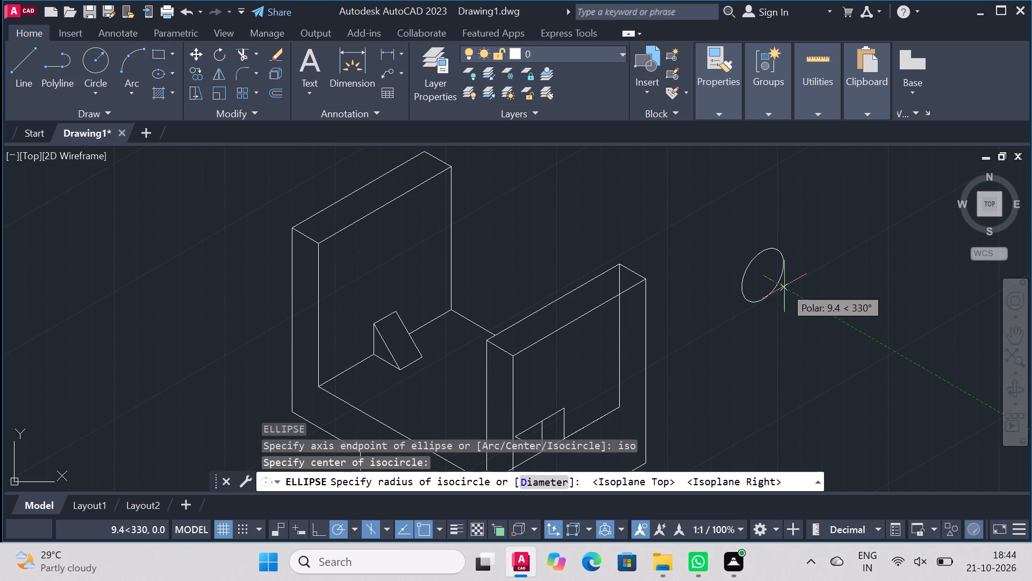
key(d)
key(Return)
text(10)
key(Return)
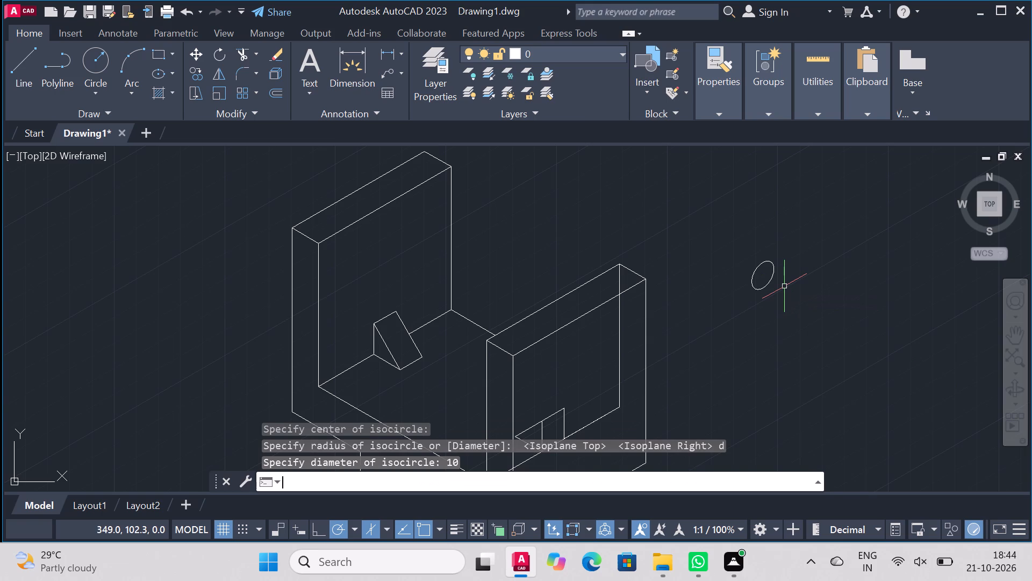
From the right upright's outer rear top corner, draw a line 12 down and 14 at 210° across the outer face.
click(23, 54)
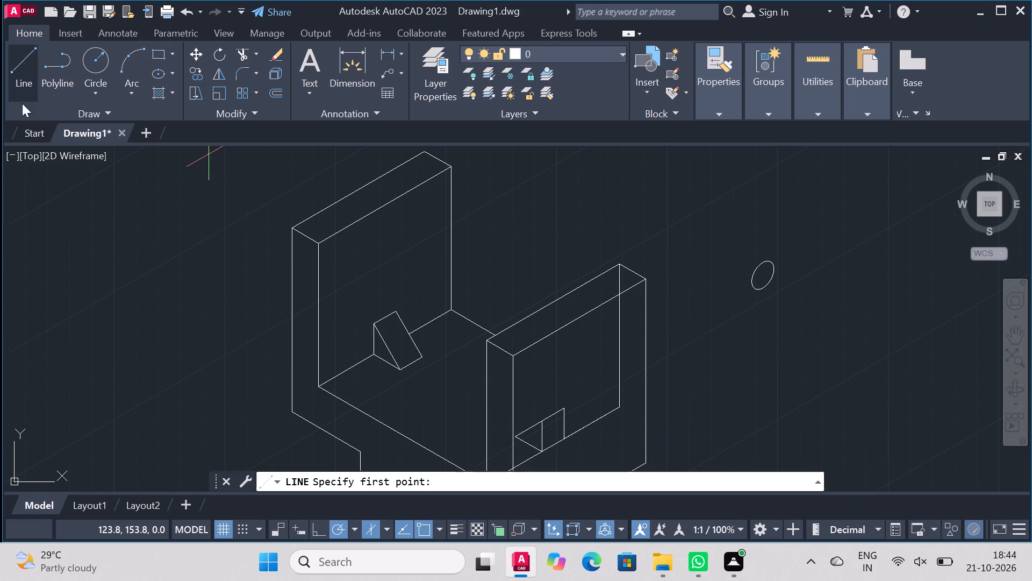
click(641, 280)
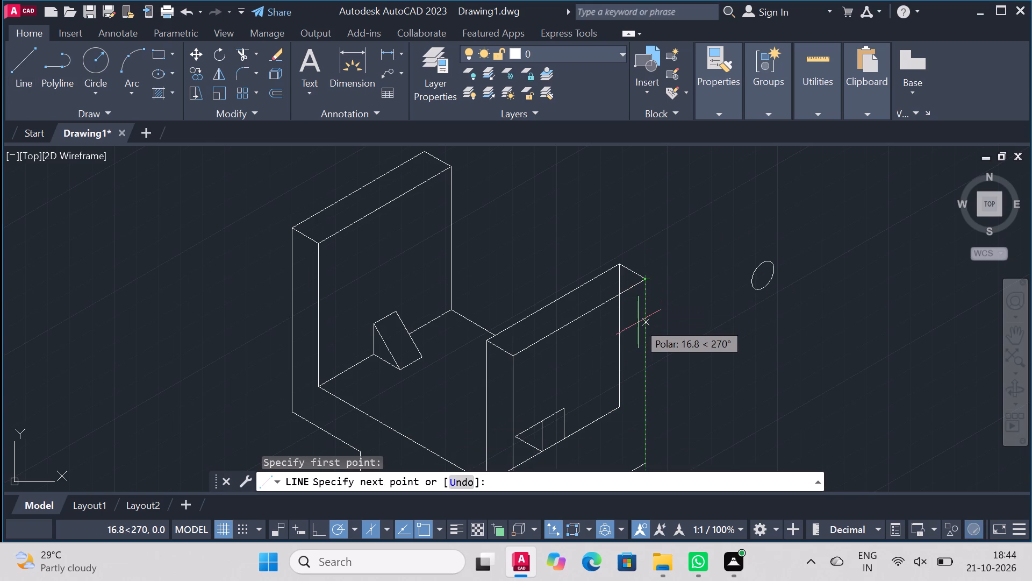
text(12)
key(Return)
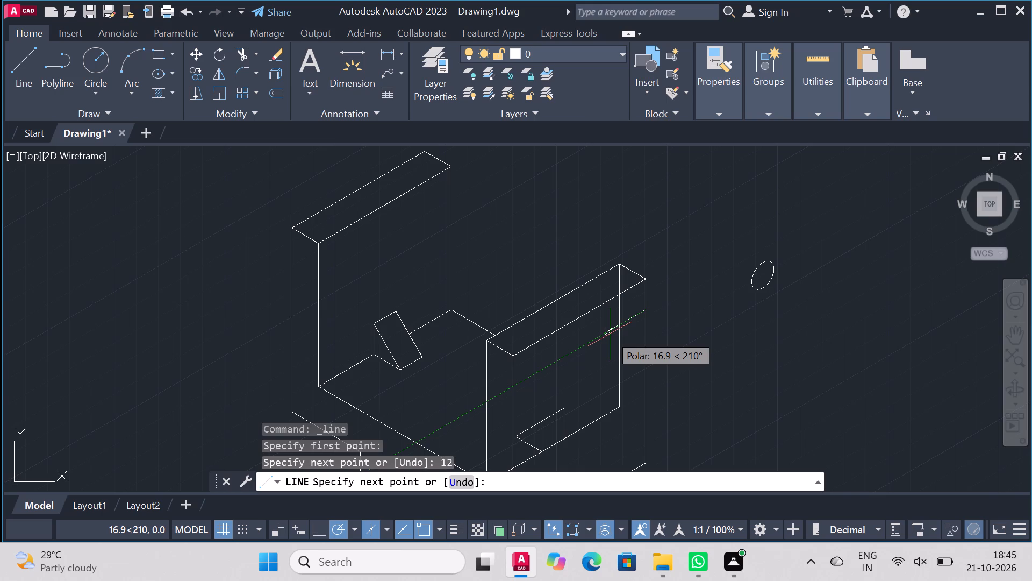
text(14)
key(Return)
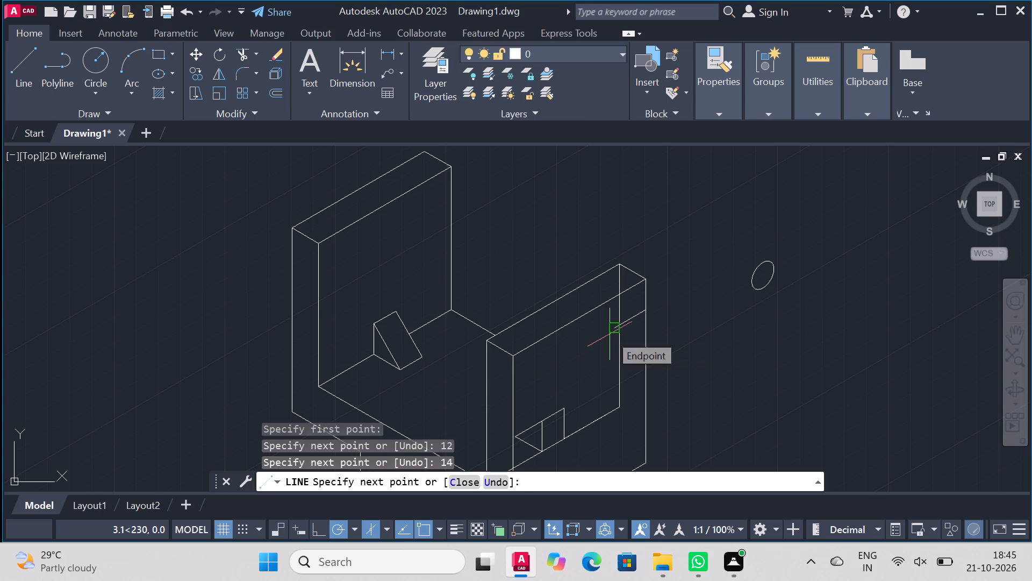
right_click(647, 294)
click(699, 311)
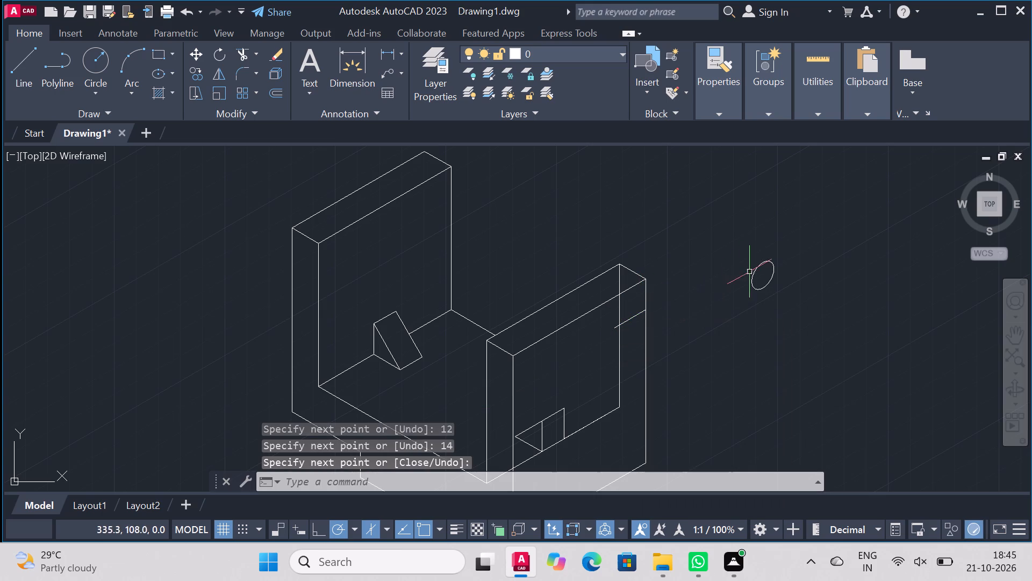
Move the isocircle by its center onto the free end of the 14-unit line on the right upright's outer face.
right_click(734, 237)
click(236, 49)
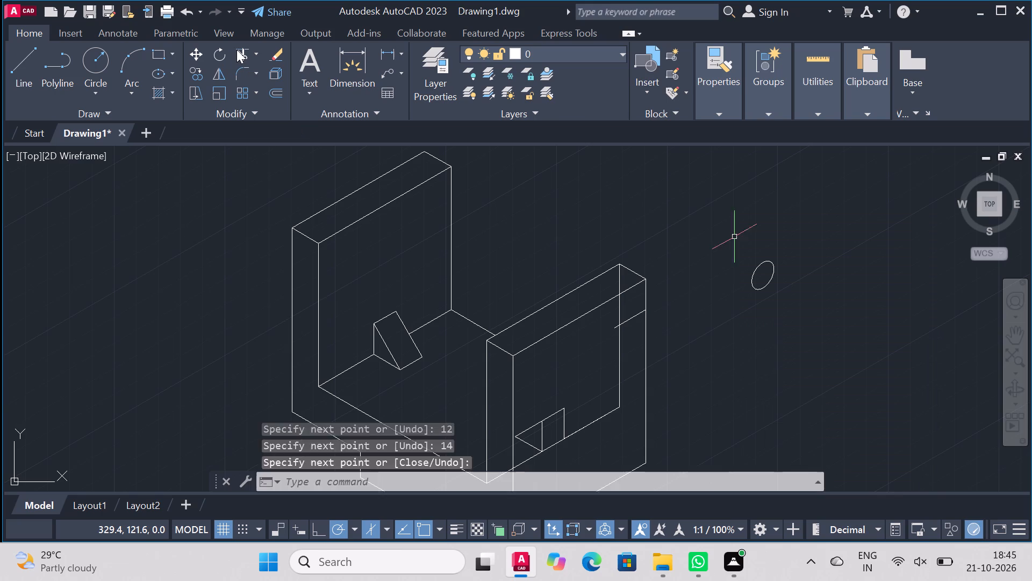
click(199, 53)
click(760, 263)
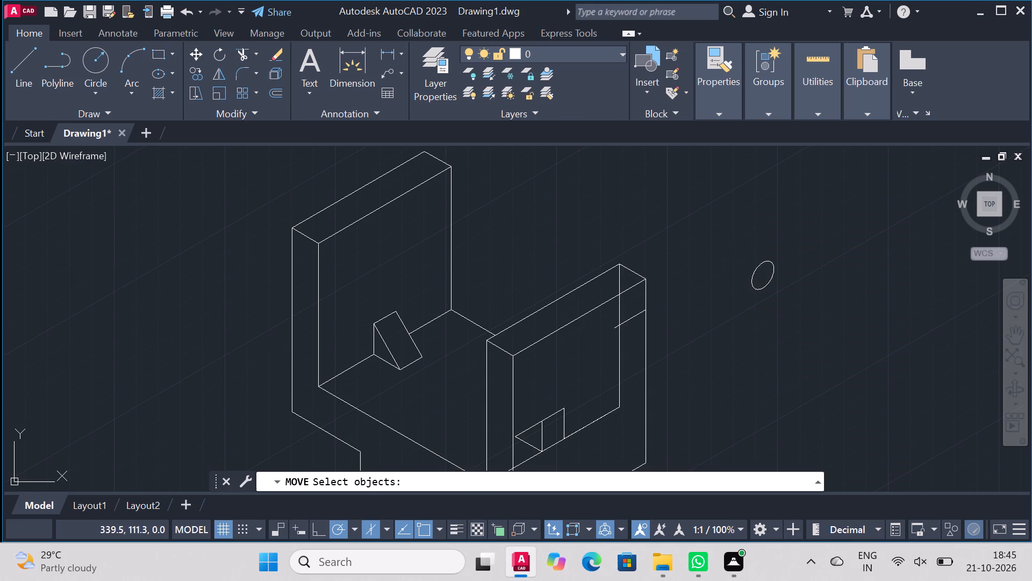
right_click(760, 262)
click(766, 271)
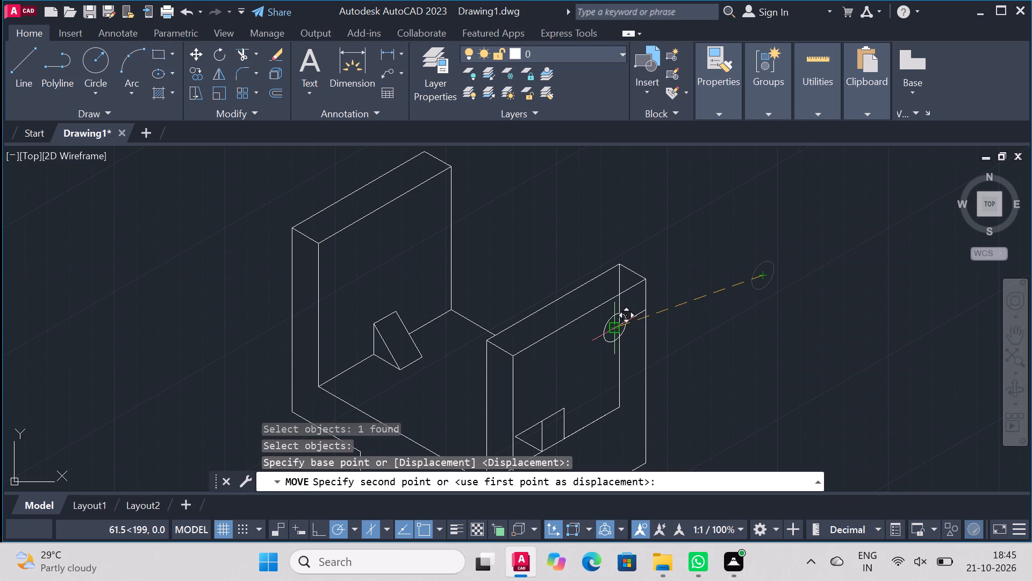
scroll(619, 333, up, 4)
click(586, 308)
right_click(586, 308)
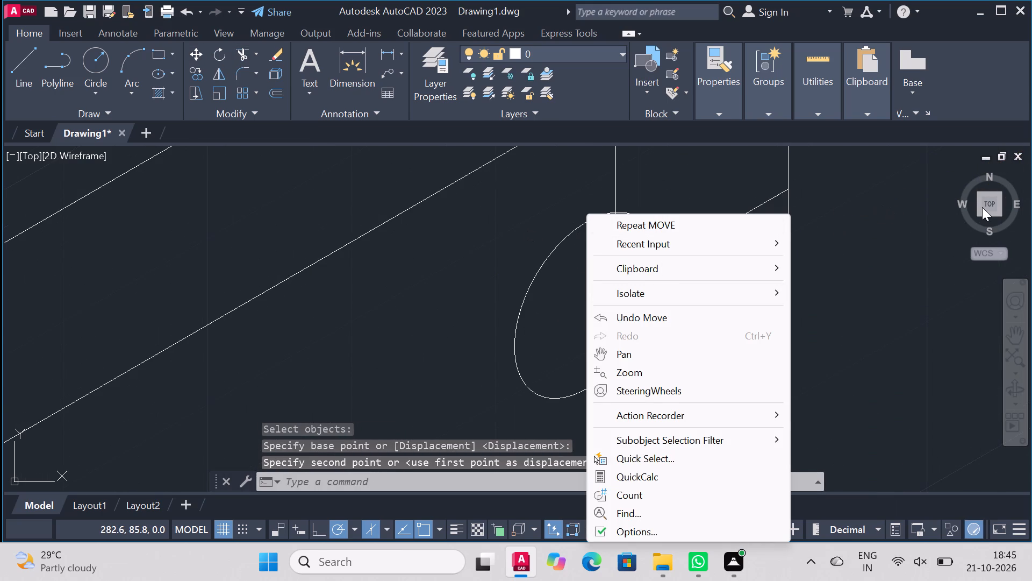
key(Escape)
Trim away the 14-unit construction line that runs from the right upright's rear edge to the isocircle's center.
click(243, 52)
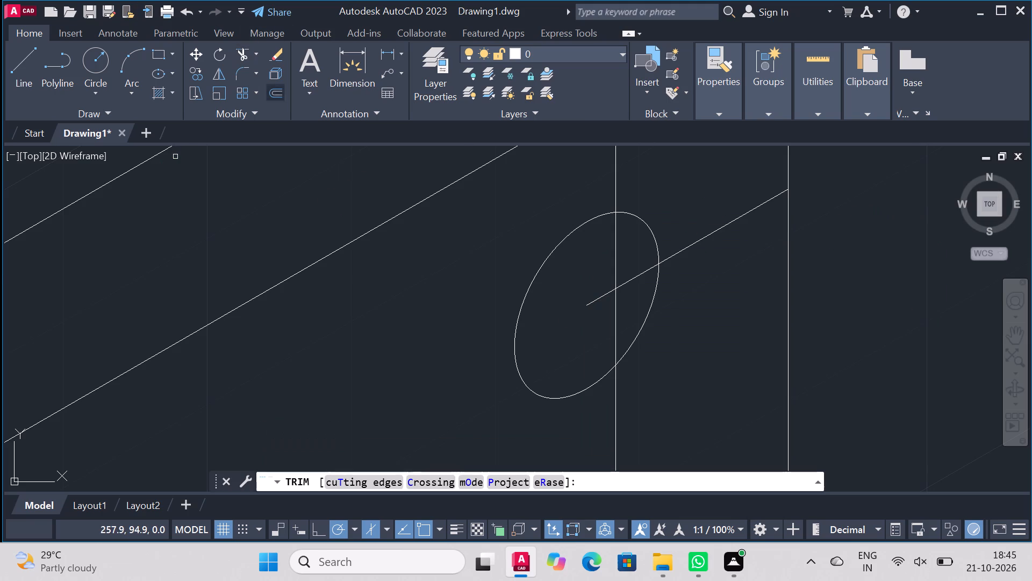
scroll(496, 234, down, 2)
click(609, 193)
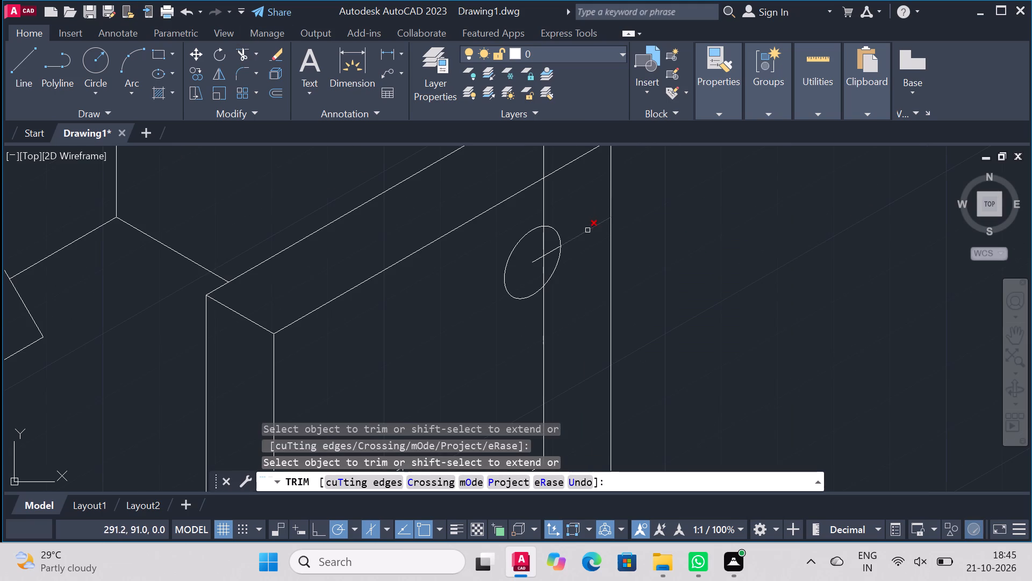
click(587, 231)
click(554, 252)
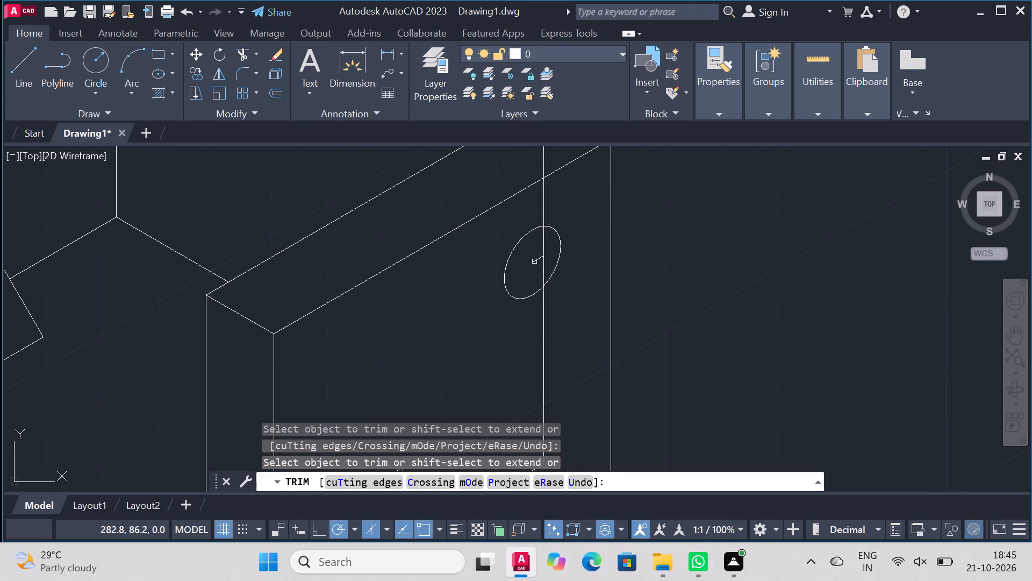
click(534, 261)
scroll(666, 250, down, 2)
right_click(735, 194)
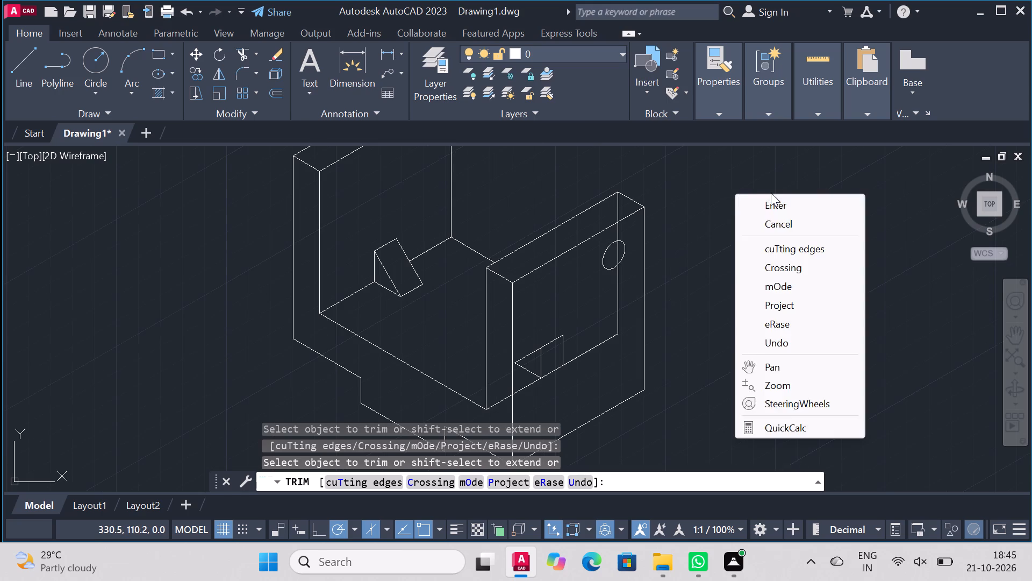
click(779, 205)
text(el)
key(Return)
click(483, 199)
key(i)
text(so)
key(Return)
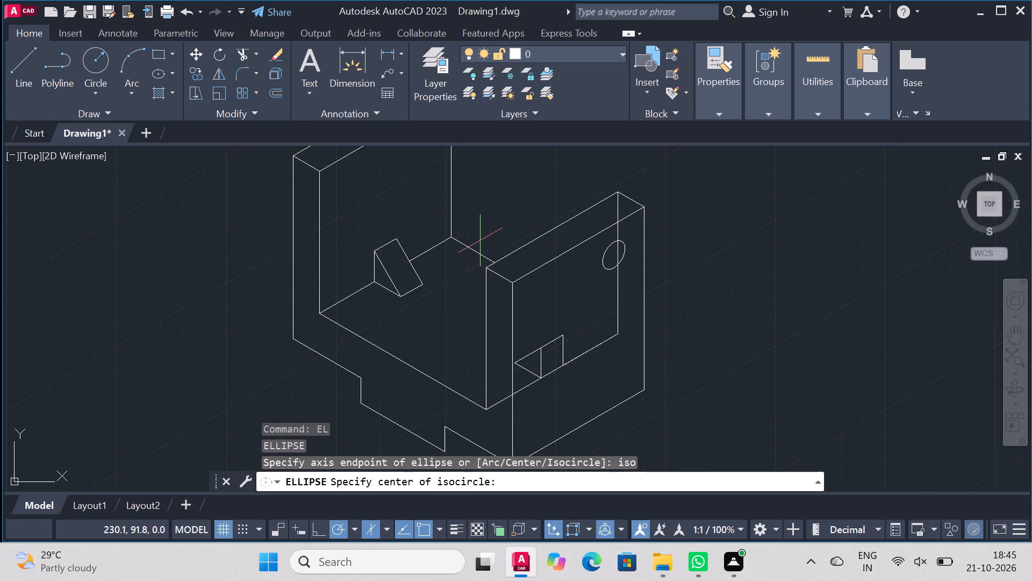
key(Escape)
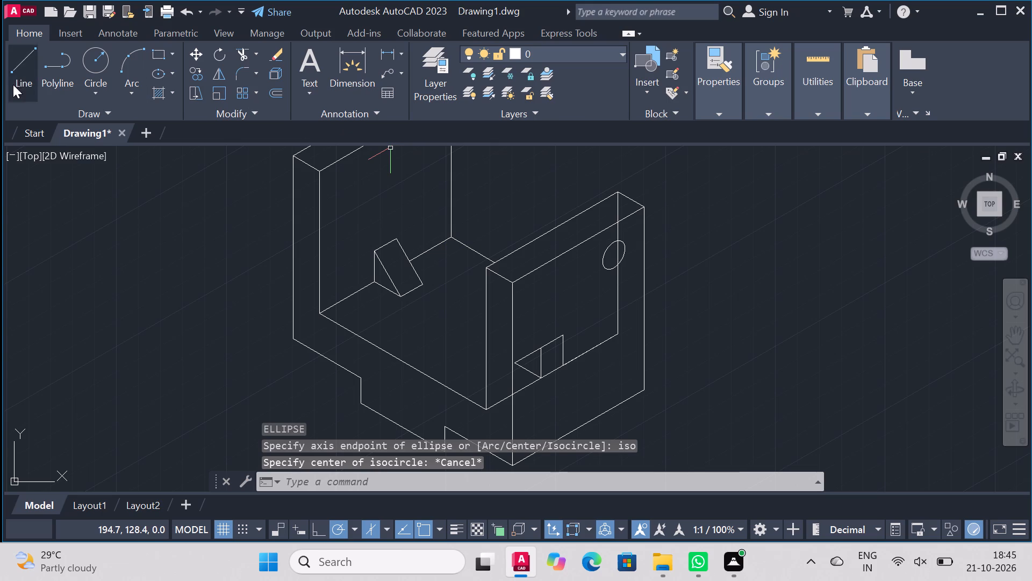
Copy the isocircle on the right upright's outer face by its center, 32 units at 210° toward the front.
click(205, 68)
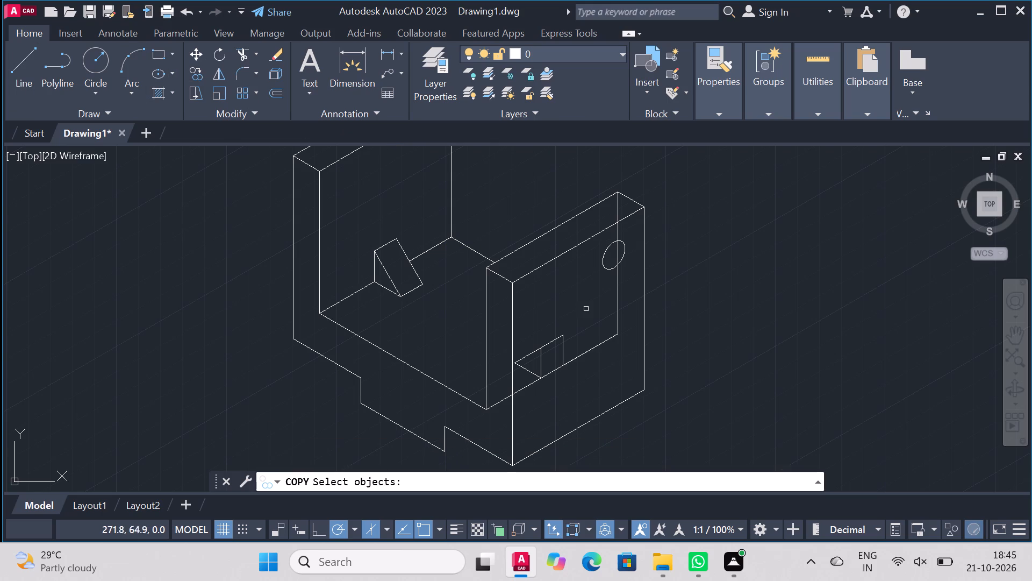
click(603, 265)
right_click(603, 265)
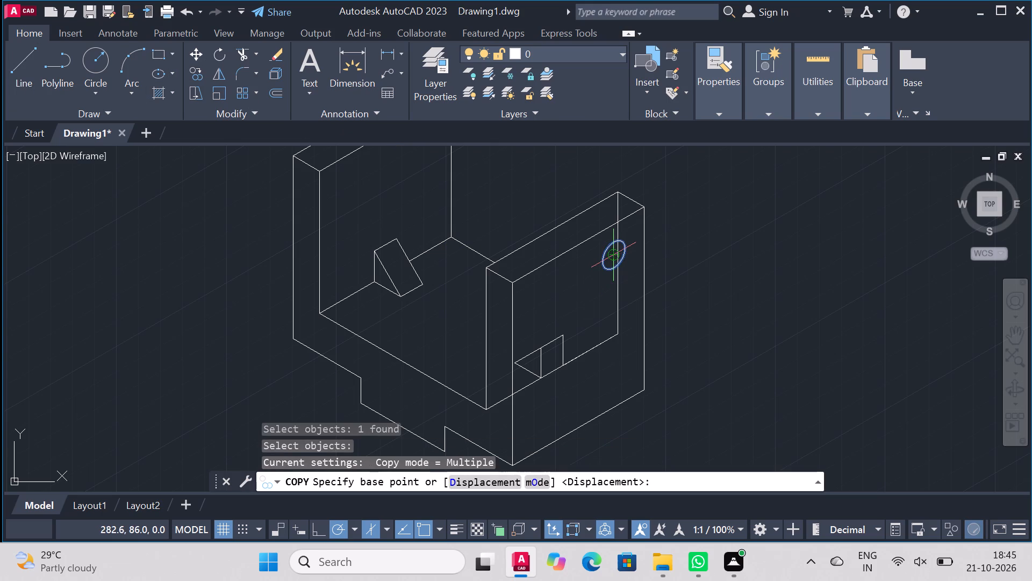
click(615, 255)
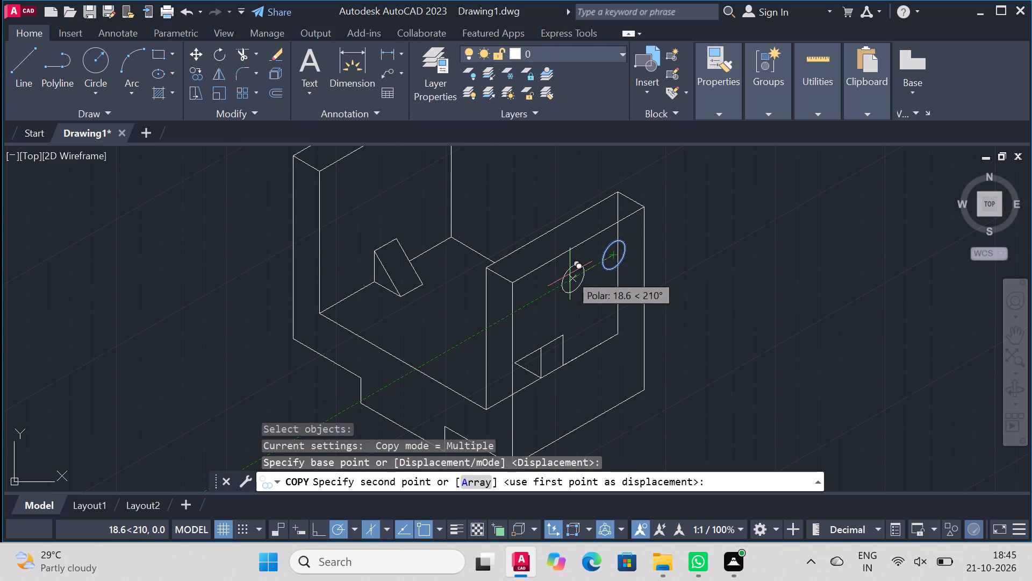
text(32)
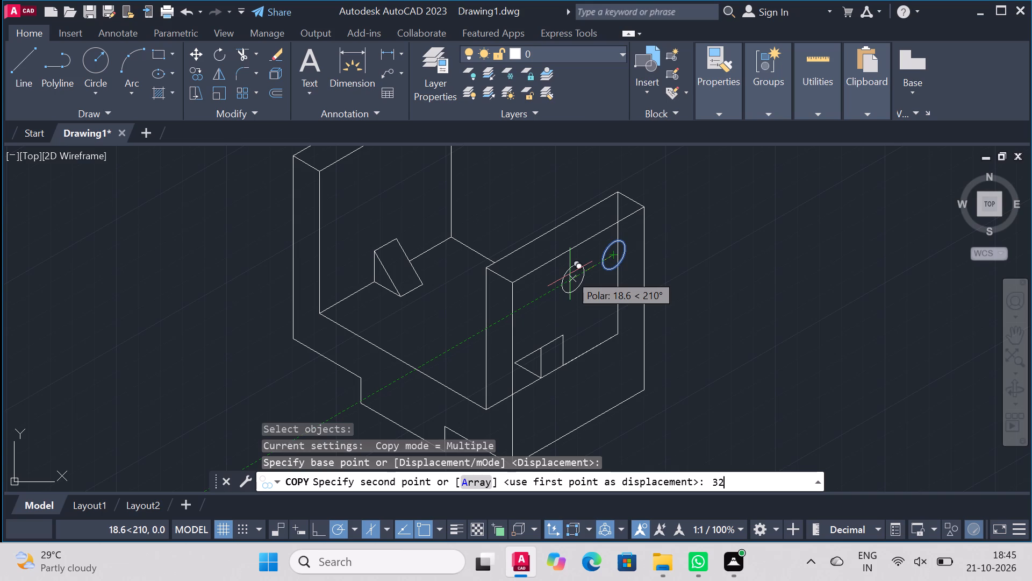
key(Return)
right_click(570, 274)
click(610, 284)
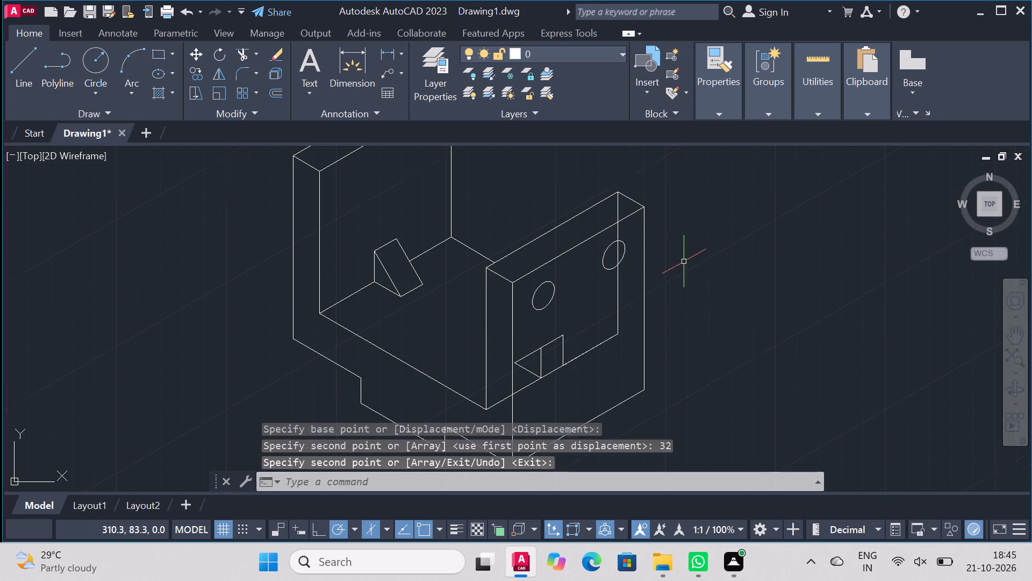
Copy the right upright's front isocircle by its center, 88 units at 150°, onto the left upright's inner face.
scroll(684, 261, down, 2)
scroll(682, 250, up, 1)
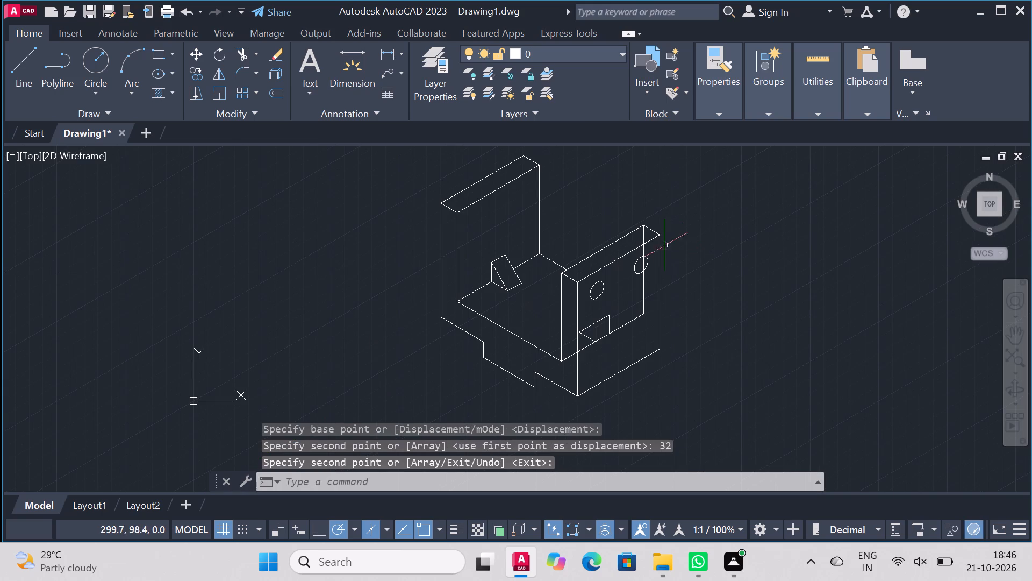
scroll(657, 235, up, 1)
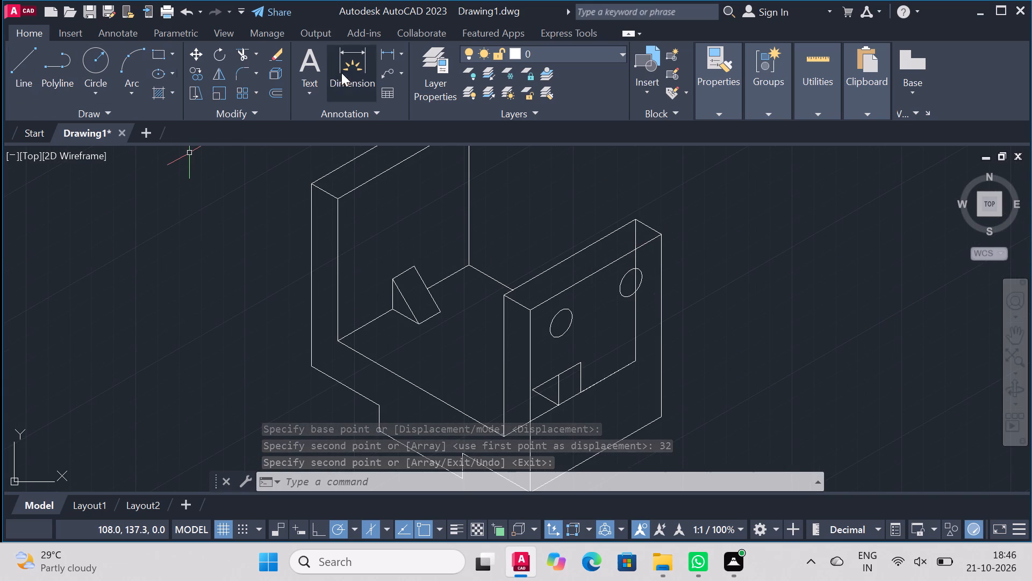
click(193, 75)
click(572, 318)
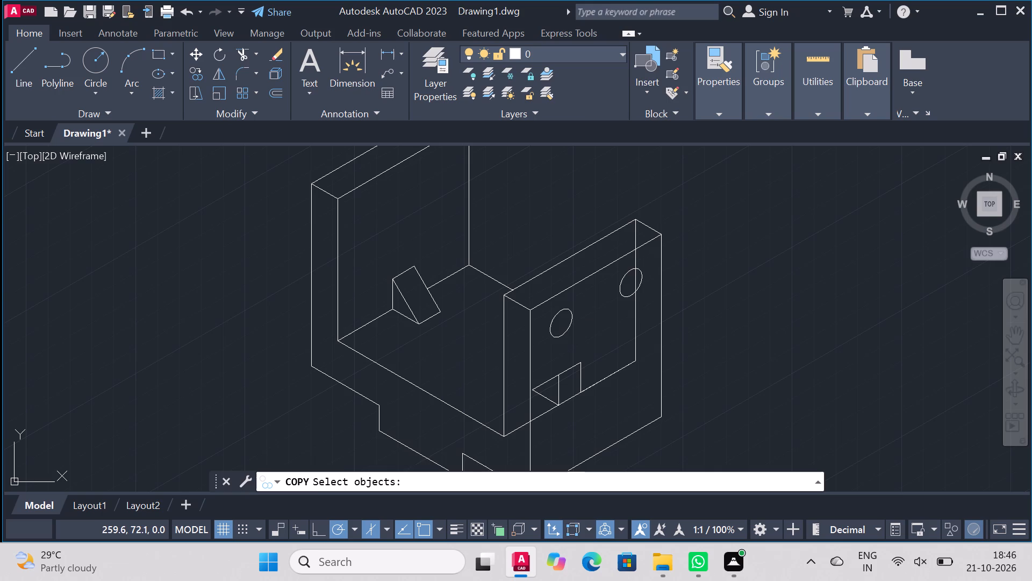
right_click(572, 318)
click(560, 327)
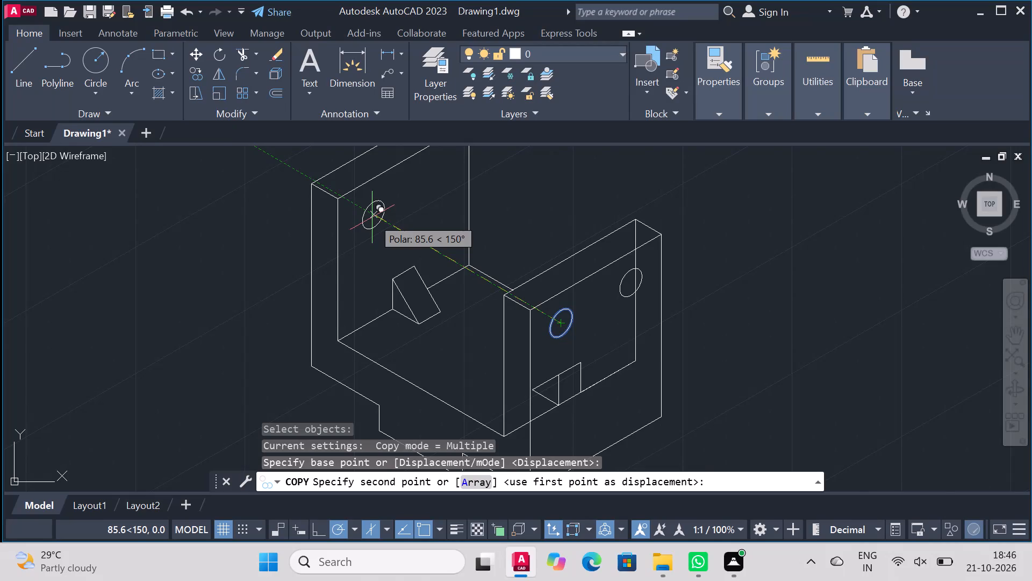
text(88)
key(Return)
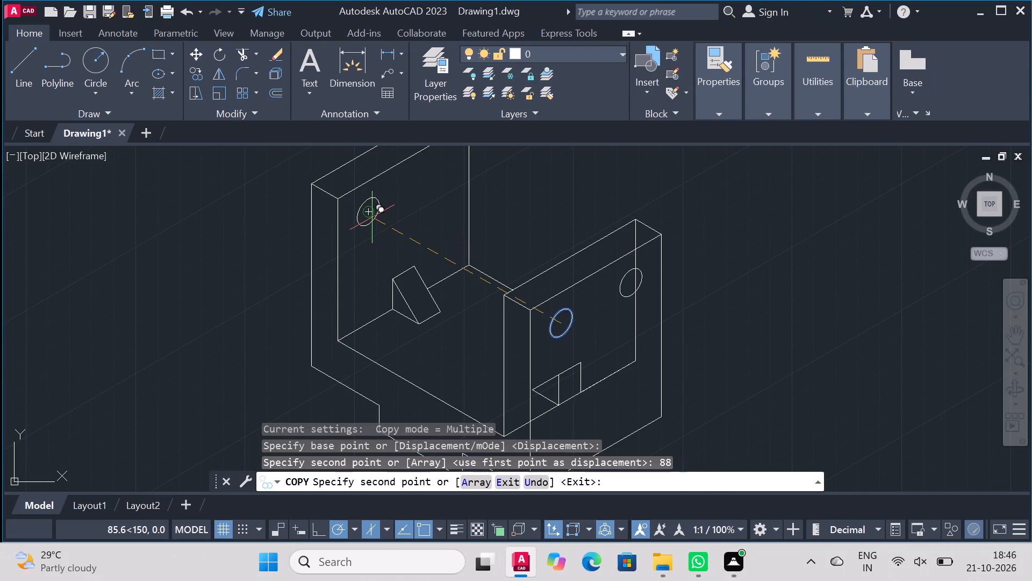
right_click(527, 197)
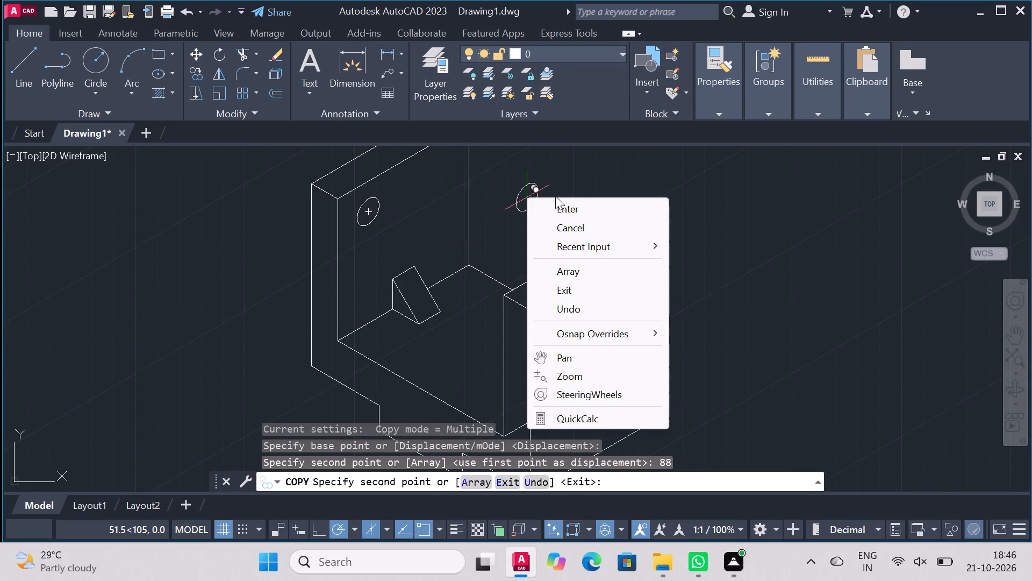
click(603, 209)
Copy the right upright's rear isocircle by its center, 88 units at 150°, onto the left upright's inner face.
right_click(730, 222)
click(769, 223)
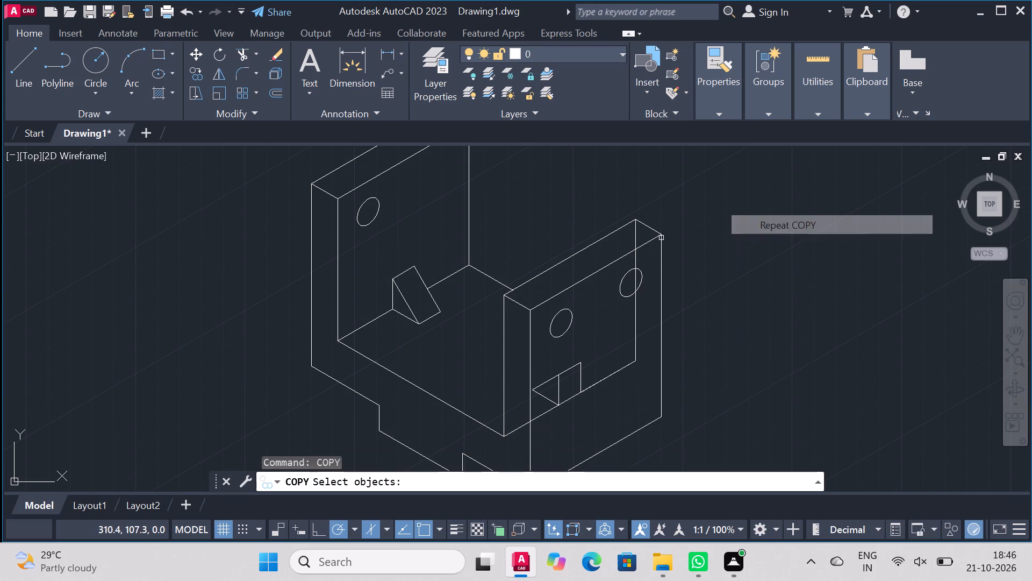
click(622, 280)
right_click(622, 278)
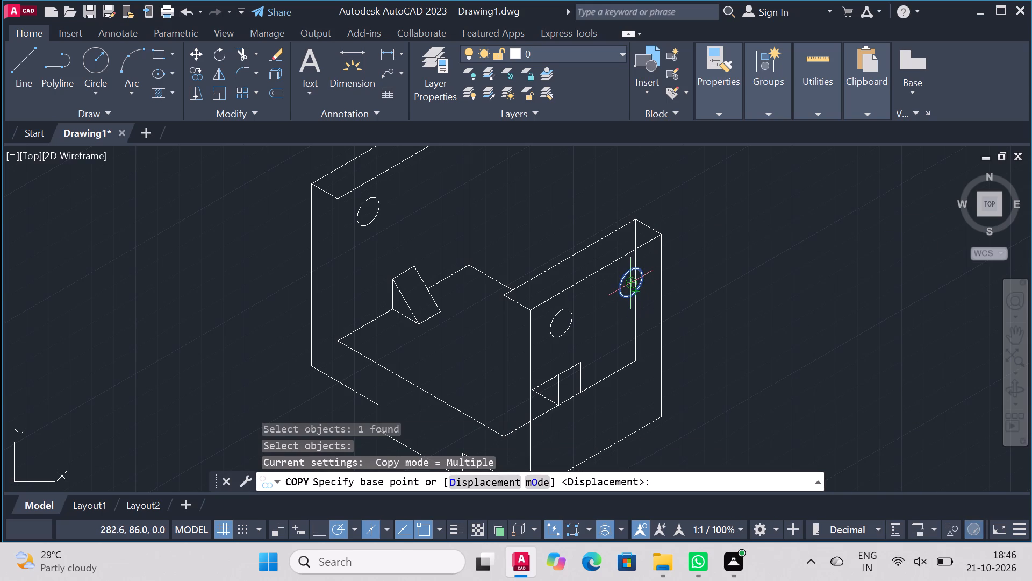
click(628, 283)
text(88)
key(Return)
right_click(597, 267)
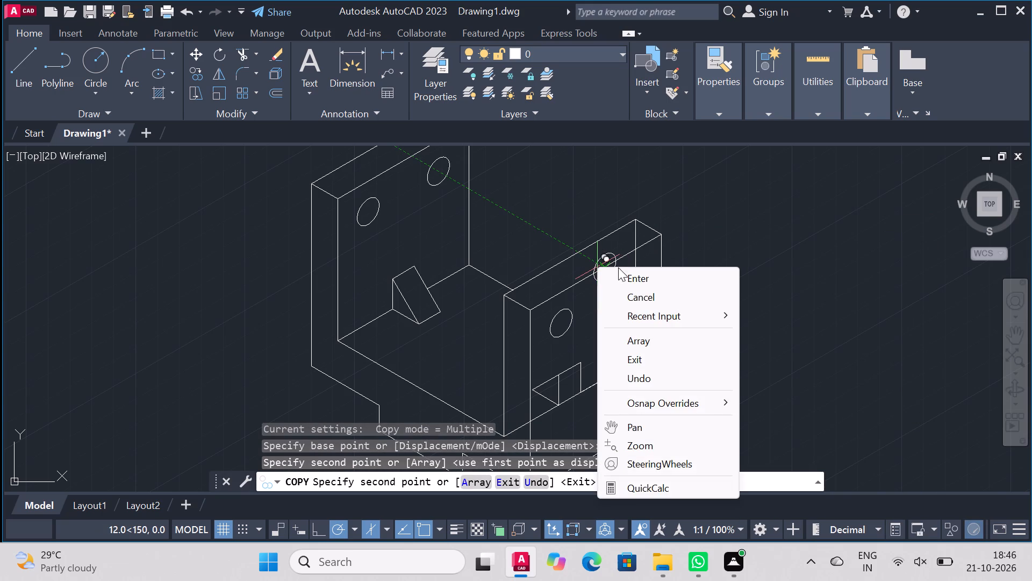
click(628, 278)
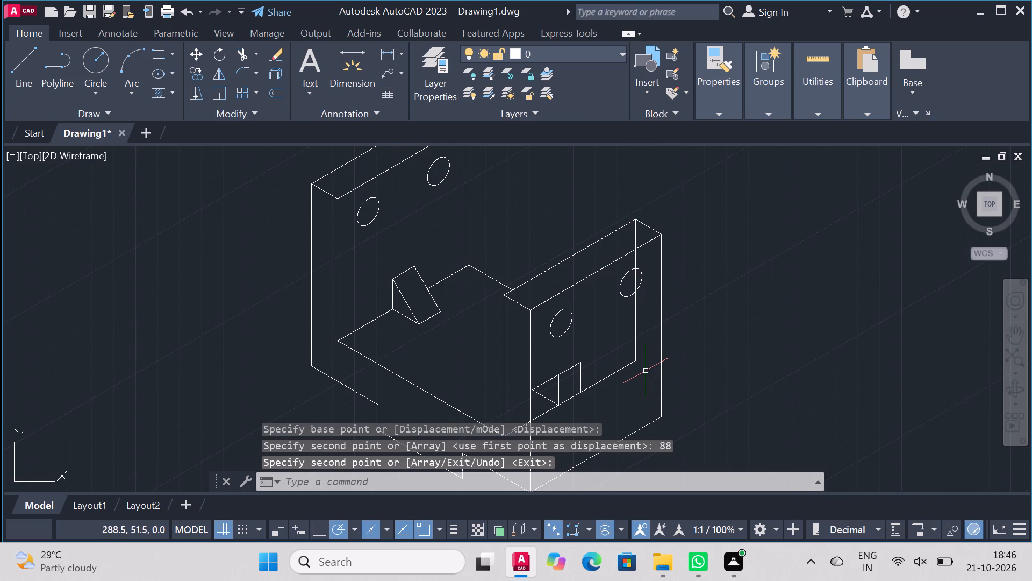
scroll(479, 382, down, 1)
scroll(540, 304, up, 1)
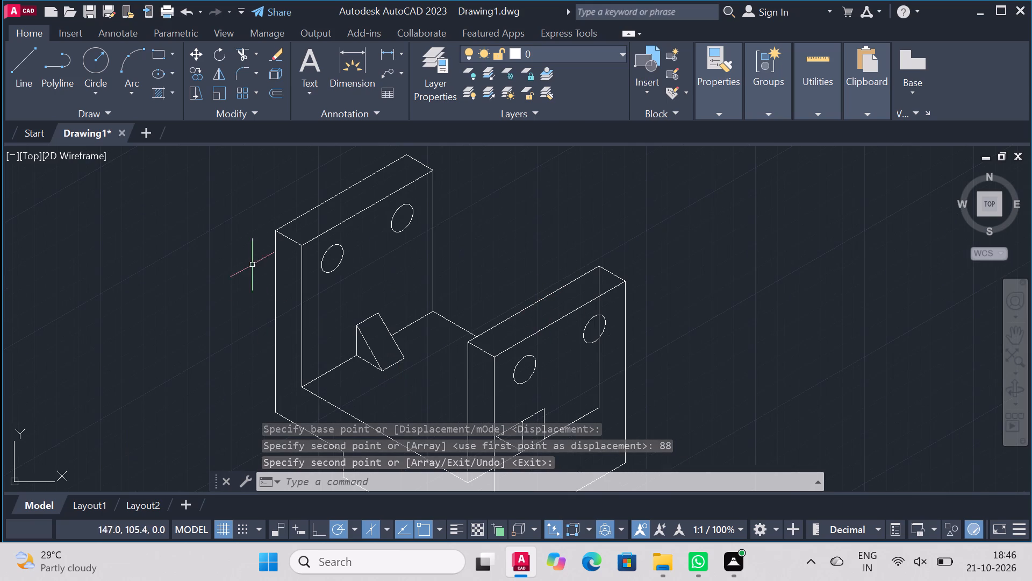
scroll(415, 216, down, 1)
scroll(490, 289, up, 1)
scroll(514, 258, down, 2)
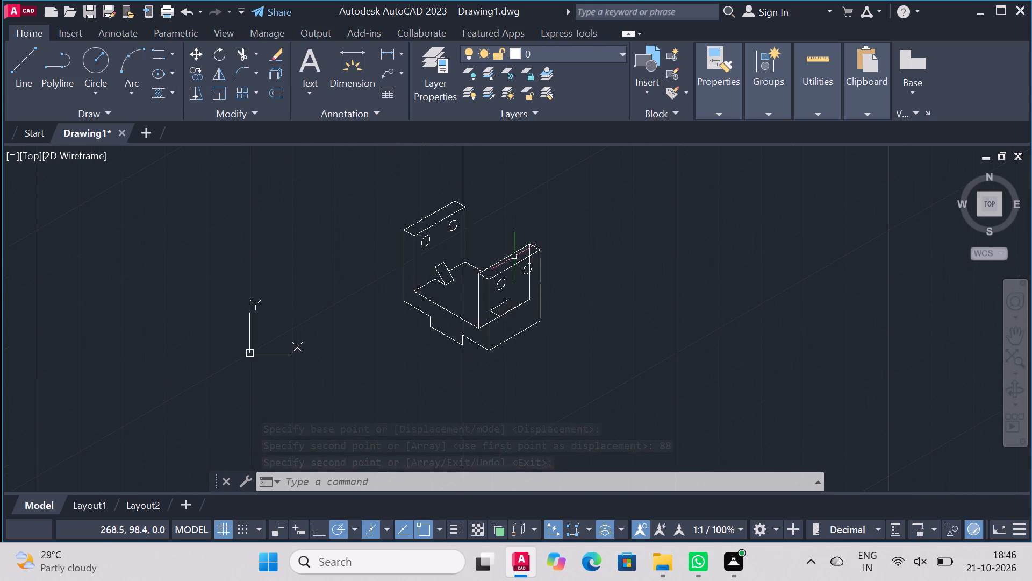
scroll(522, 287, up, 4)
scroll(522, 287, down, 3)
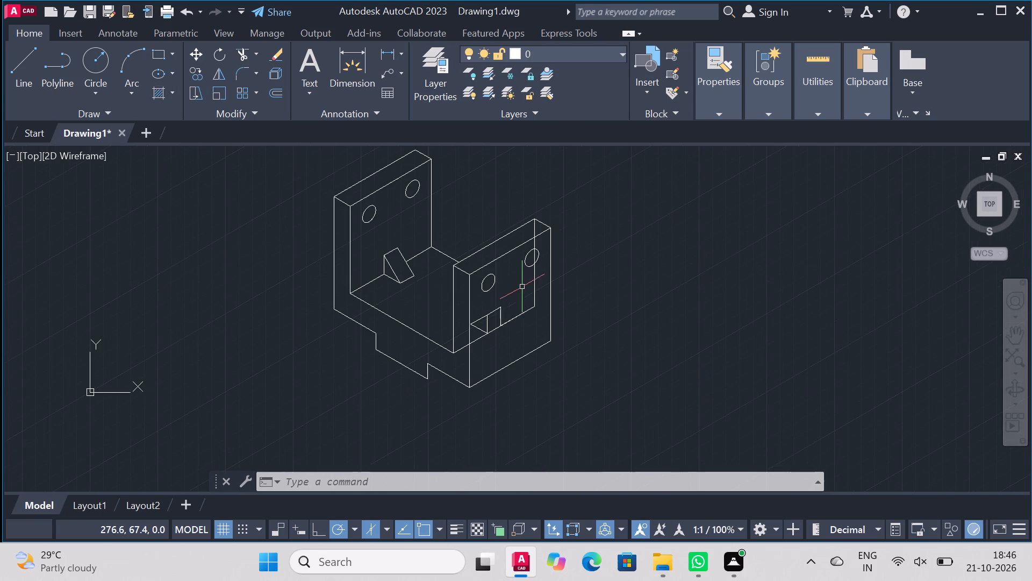
From the left upright's inner front foot corner, draw a line 28 at 330°, continuing about 48 at 30° across the floor to the right upright.
click(35, 68)
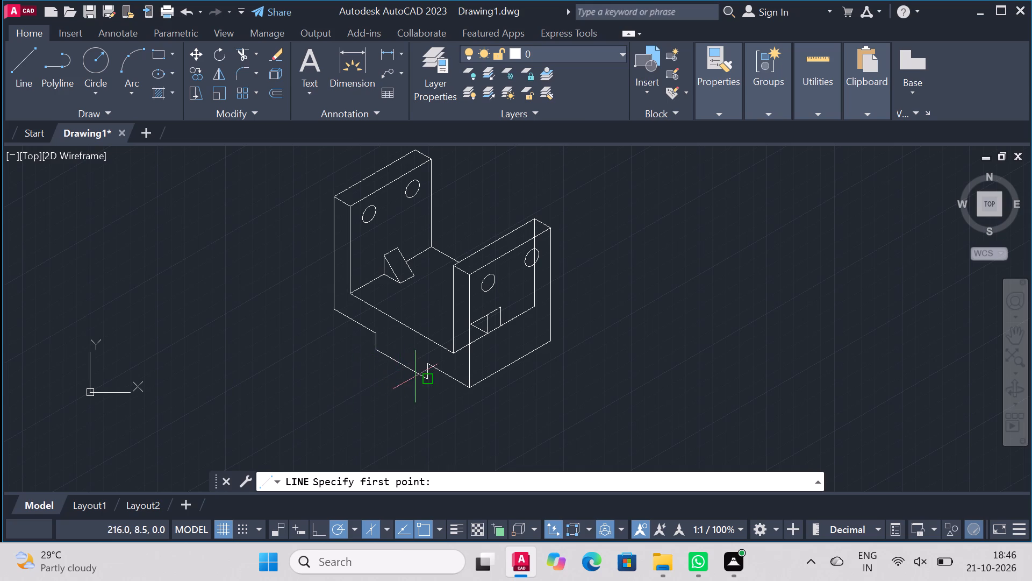
click(353, 296)
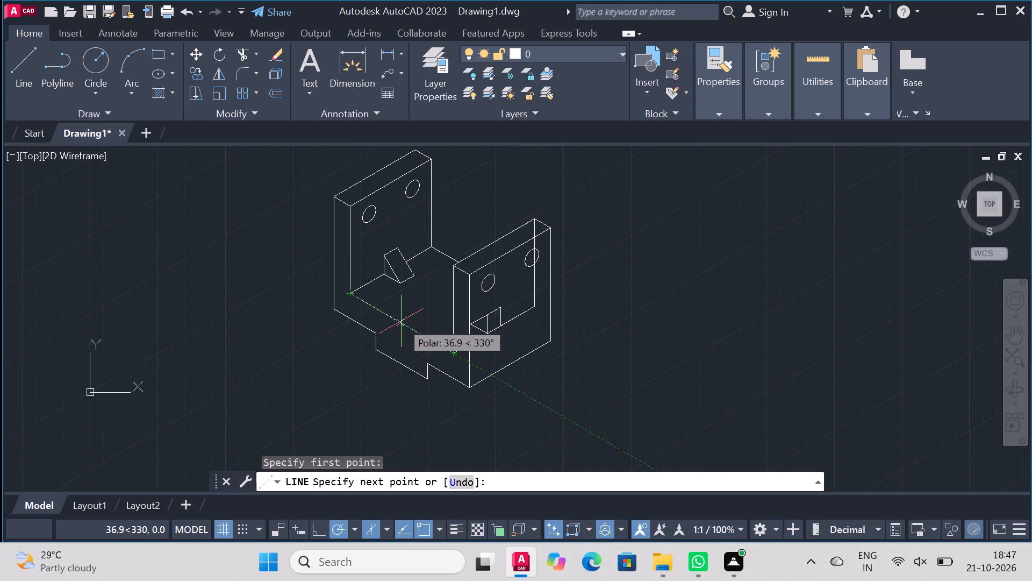
text(28)
key(Return)
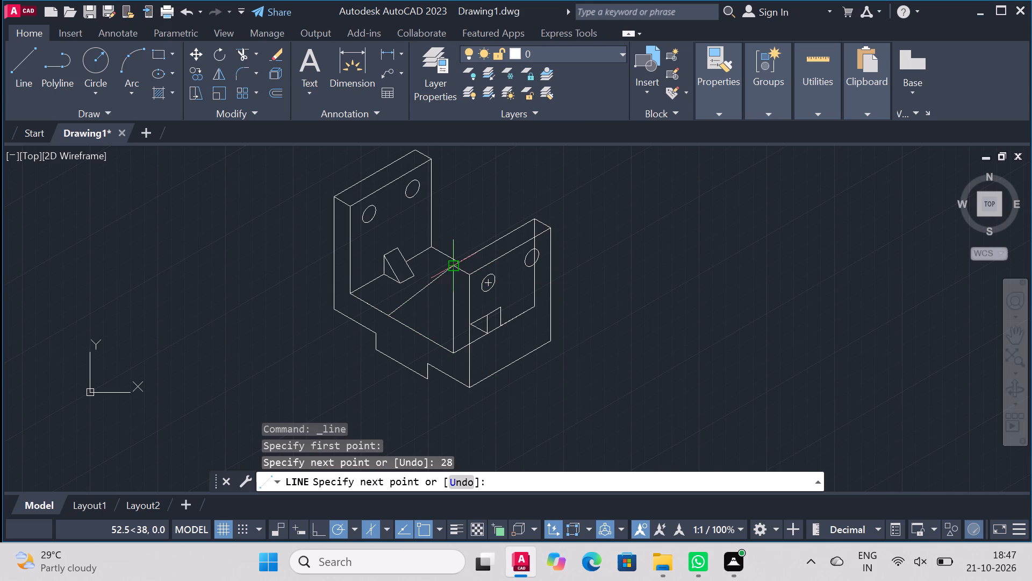
scroll(449, 275, up, 4)
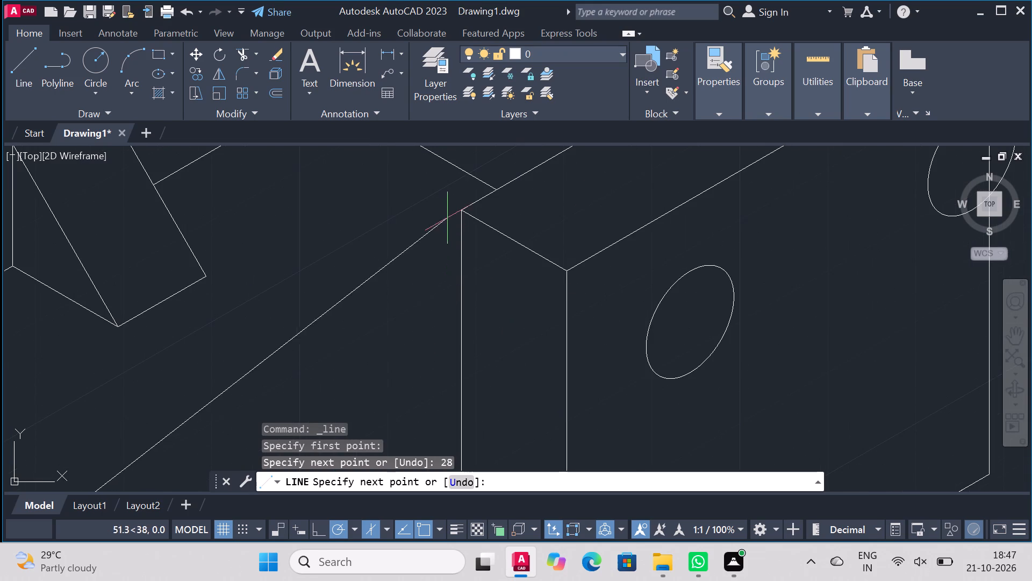
scroll(446, 257, down, 3)
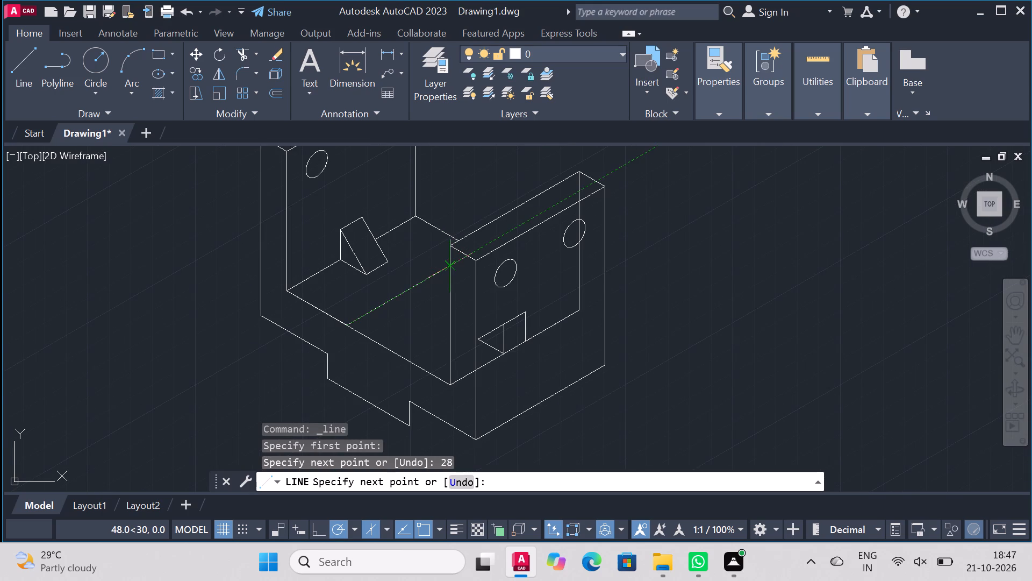
click(445, 263)
right_click(445, 263)
click(480, 265)
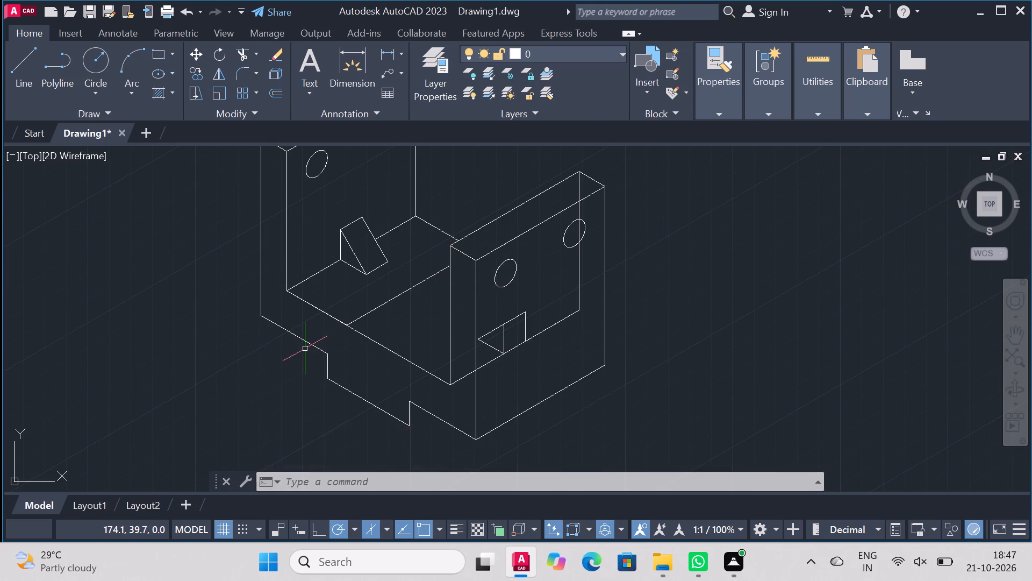
From the left upright's outer front bottom corner, draw a 50-unit construction line at 330°, then go straight up to the floor's front edge.
click(24, 62)
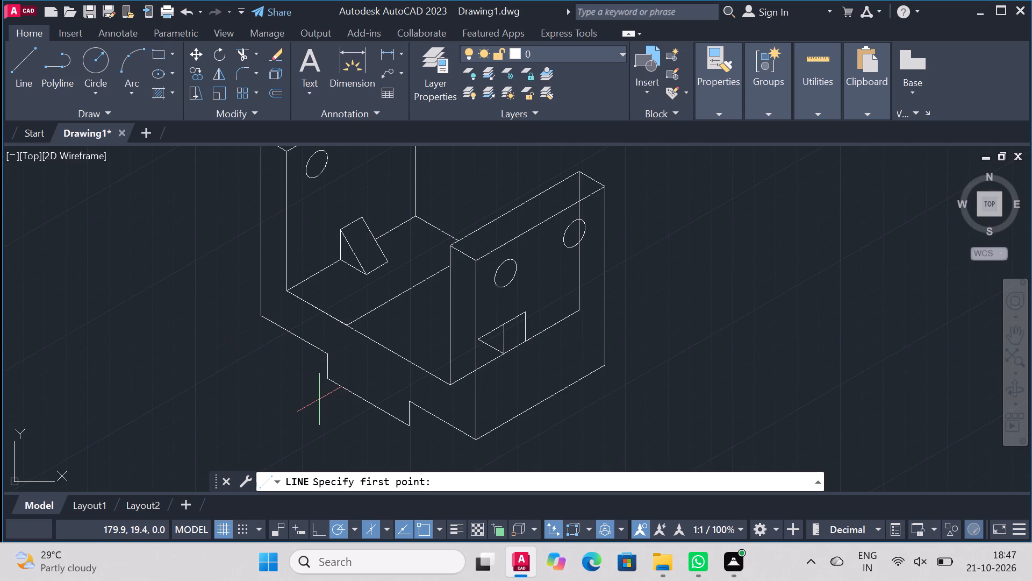
click(13, 71)
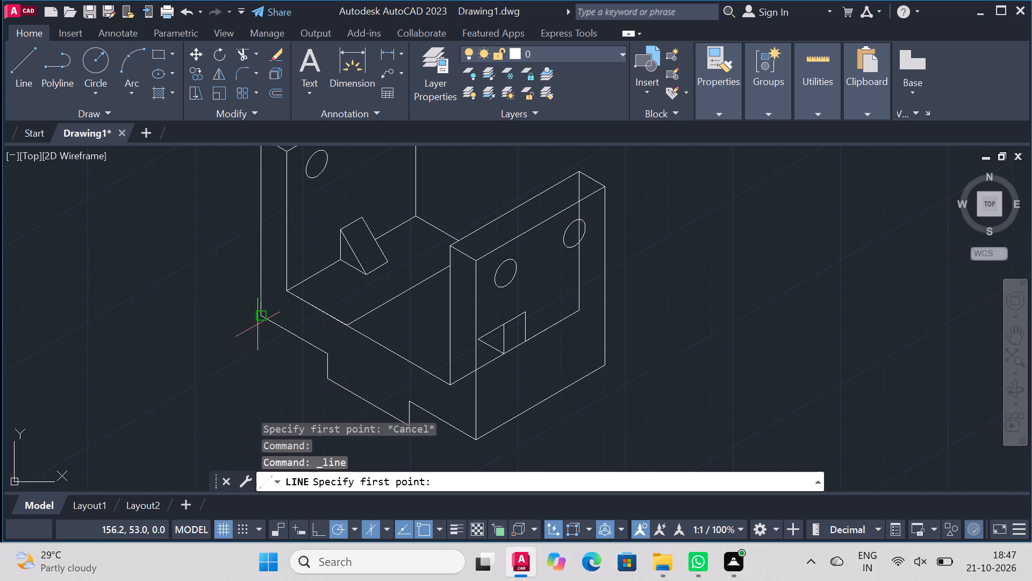
click(257, 314)
text(50)
key(Return)
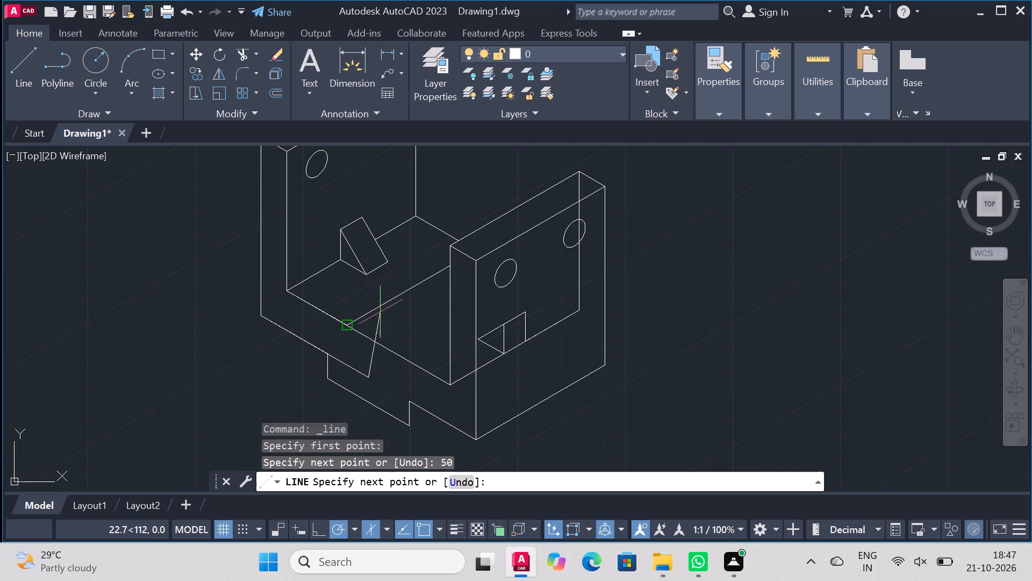
click(369, 340)
right_click(369, 340)
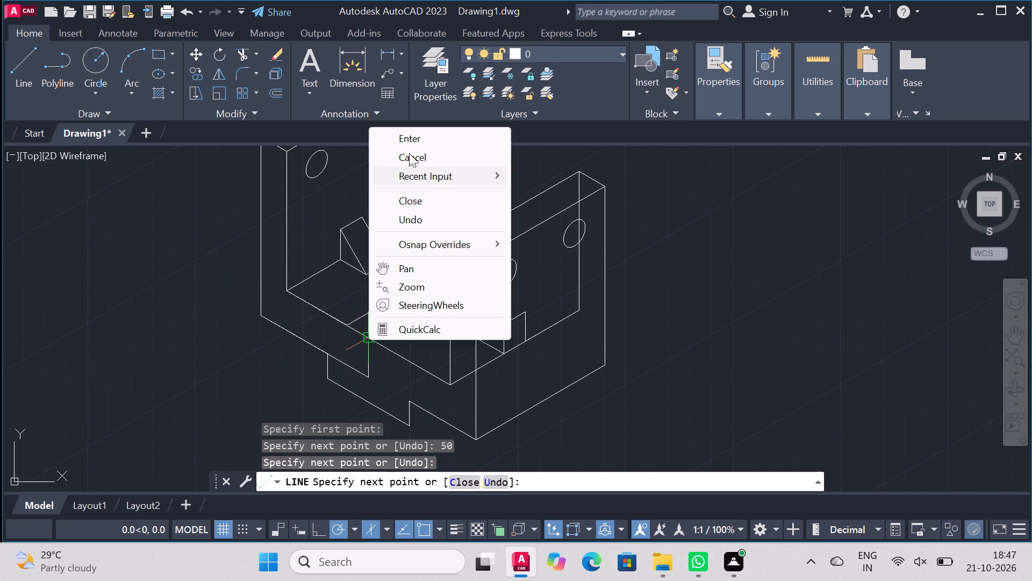
click(414, 138)
Trim away the 50-unit construction line and the earlier guide line along and across the floor.
click(241, 52)
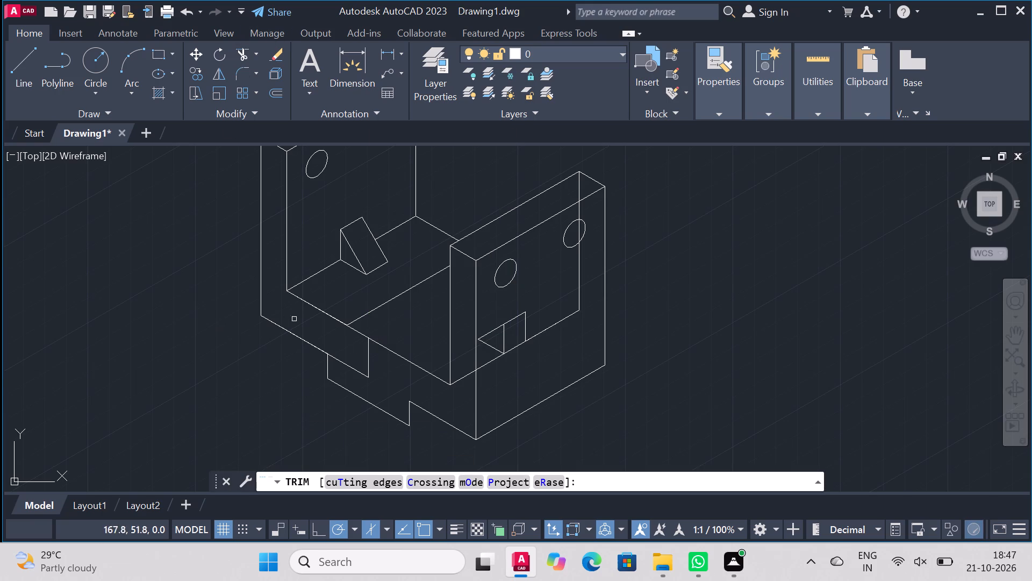
click(295, 336)
click(346, 363)
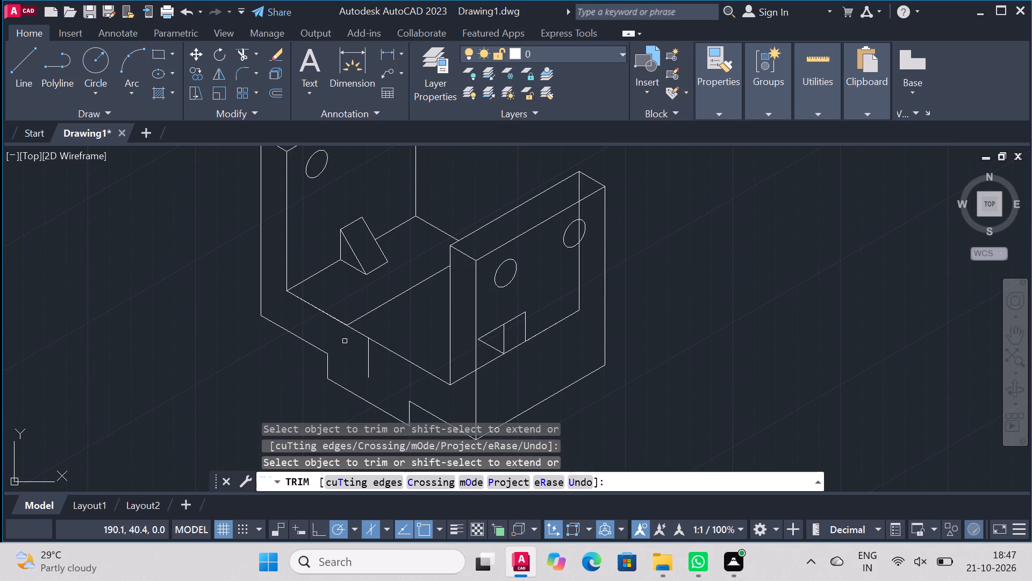
click(318, 309)
click(357, 318)
From the vertical construction line's top on the floor's front edge, draw a line about 38 long at 30° to the right upright.
click(35, 55)
click(364, 340)
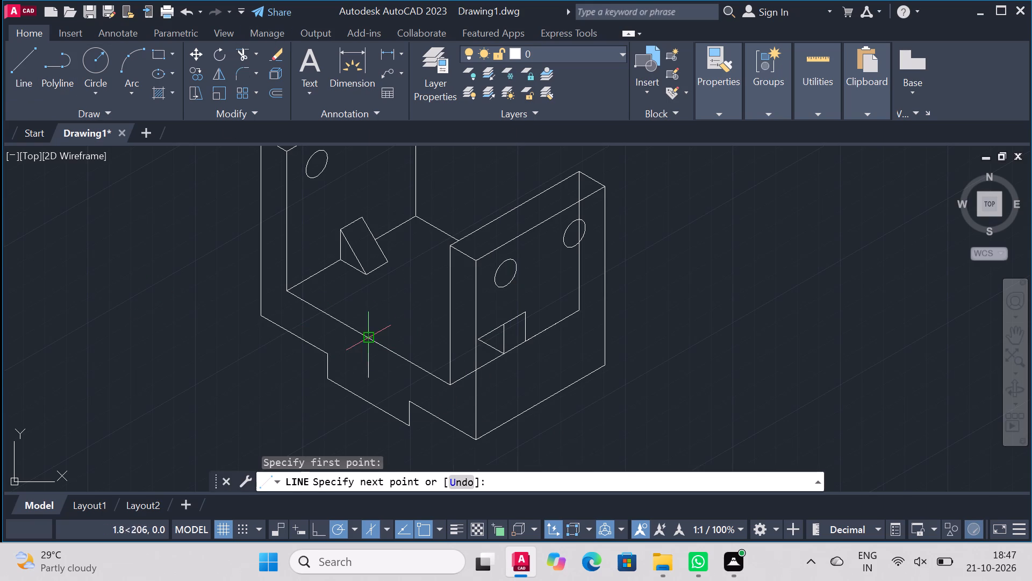
click(445, 298)
right_click(445, 298)
click(487, 309)
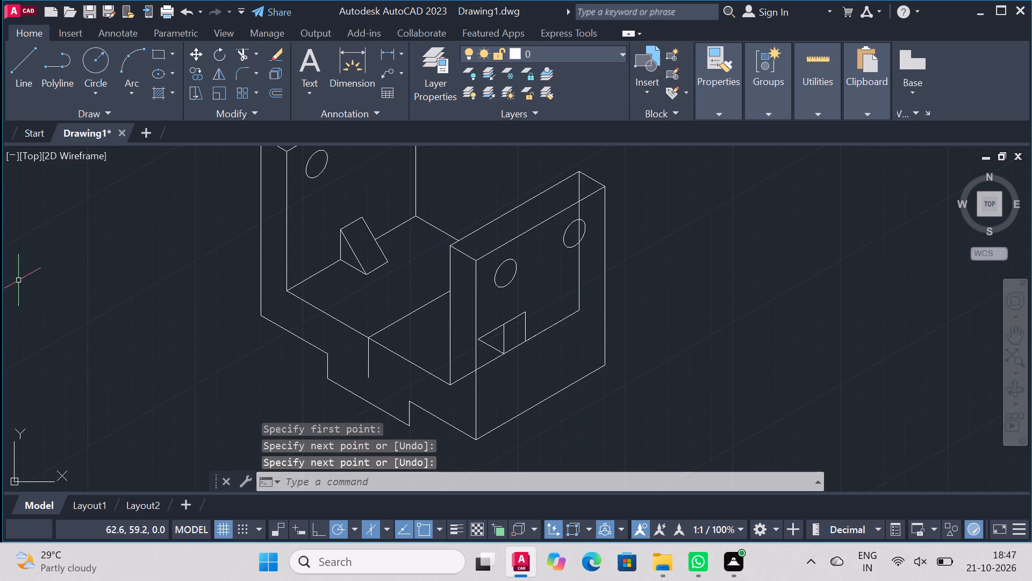
From the same point on the floor's front edge, draw a 9-unit line at 150° along the edge.
click(33, 62)
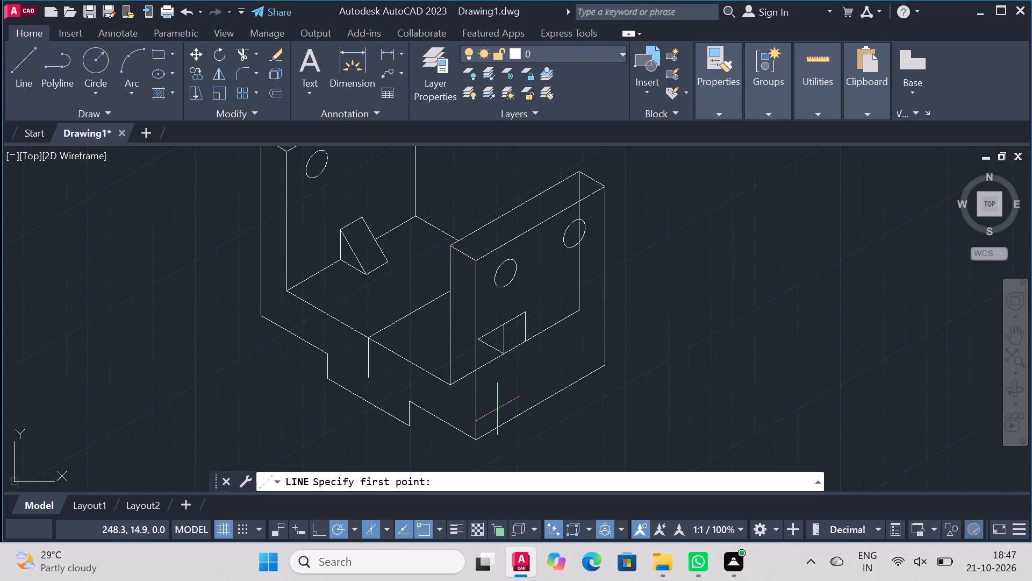
click(371, 335)
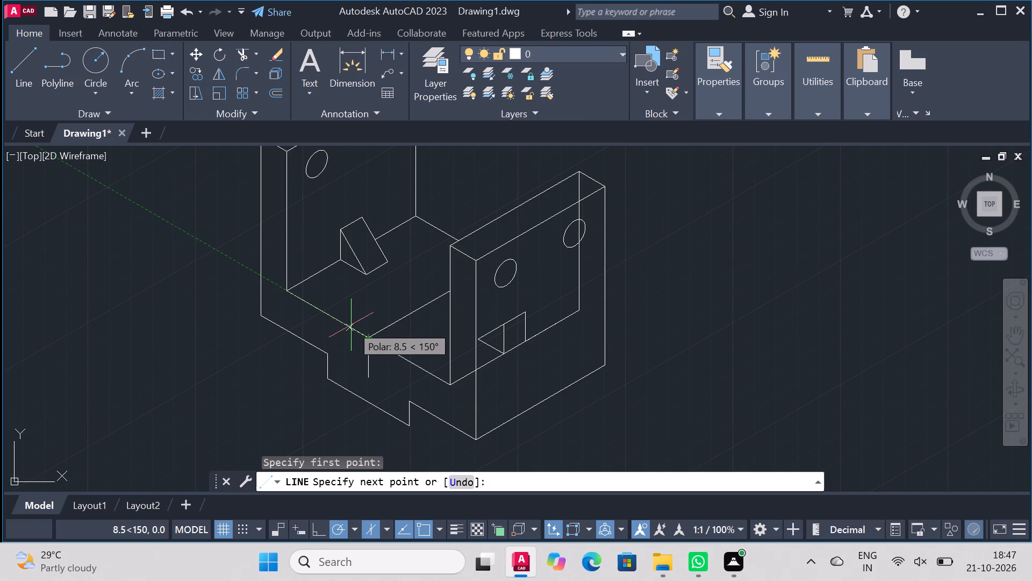
key(9)
key(Return)
right_click(351, 325)
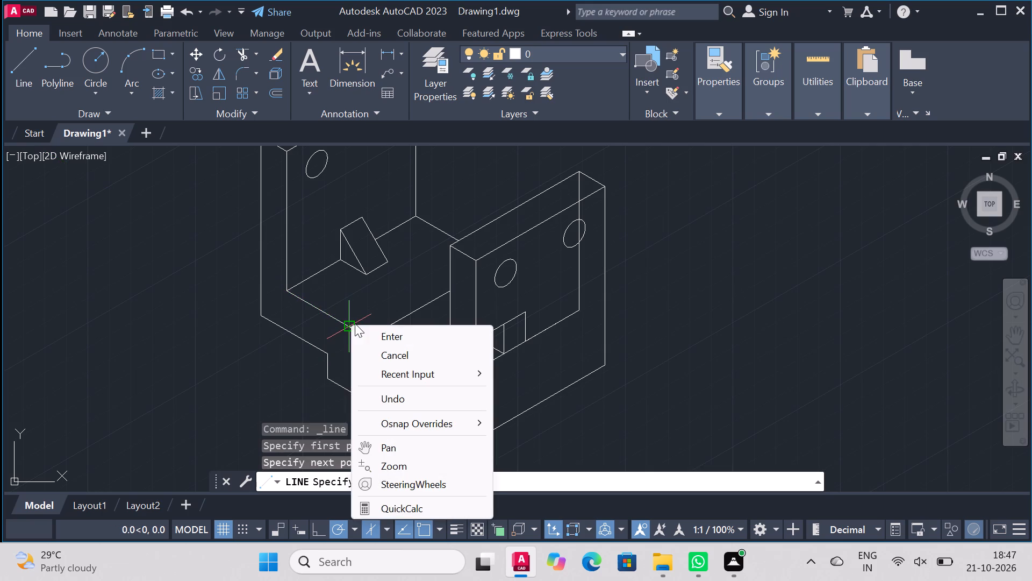
click(379, 330)
From the same edge point, draw lines 9 at 330°, 14 at 30° and 18 at 150°, continuing at 30° to the right upright.
right_click(336, 267)
click(390, 229)
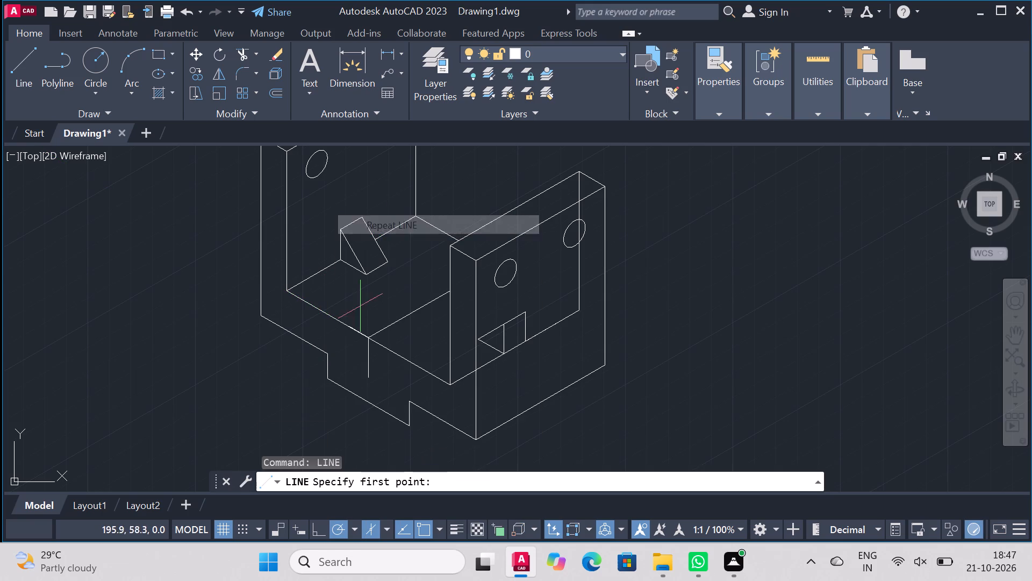
click(370, 344)
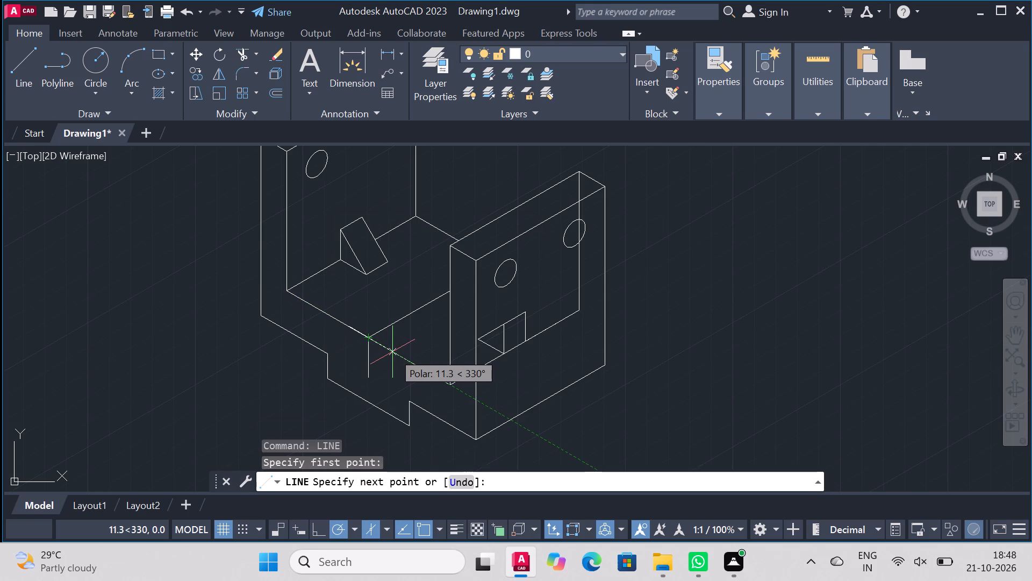
key(9)
key(Return)
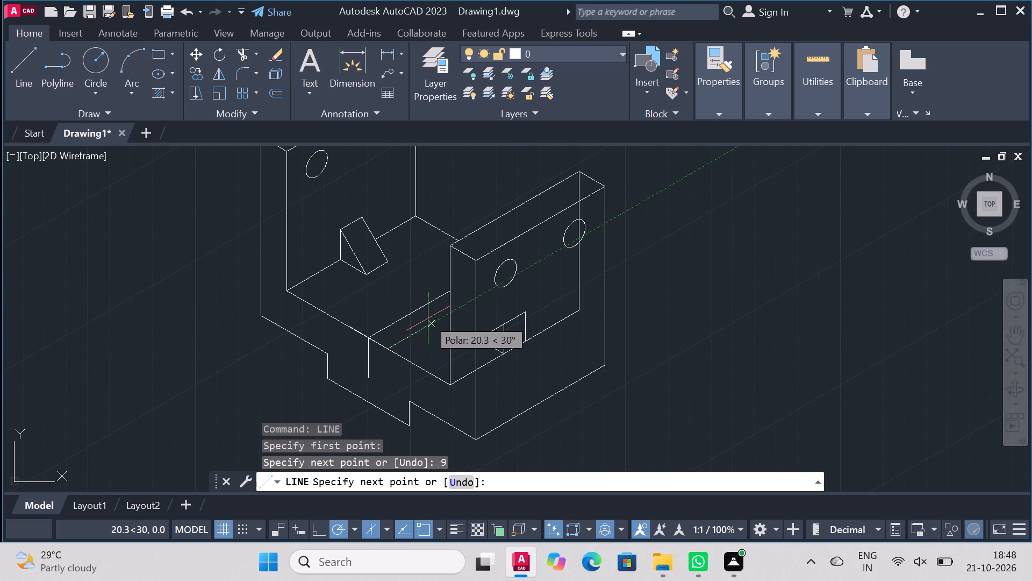
text(14)
key(Return)
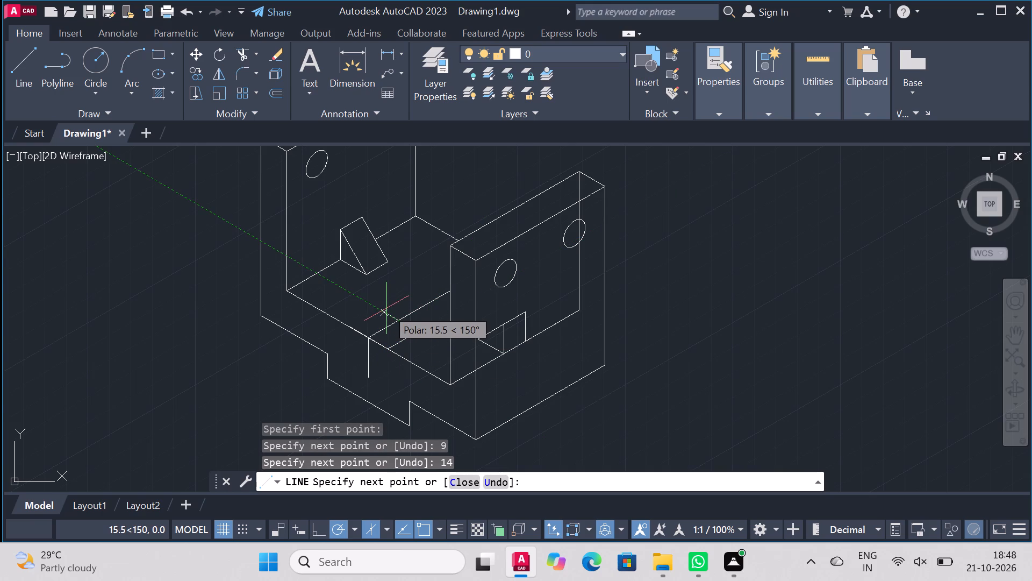
text(18)
key(Return)
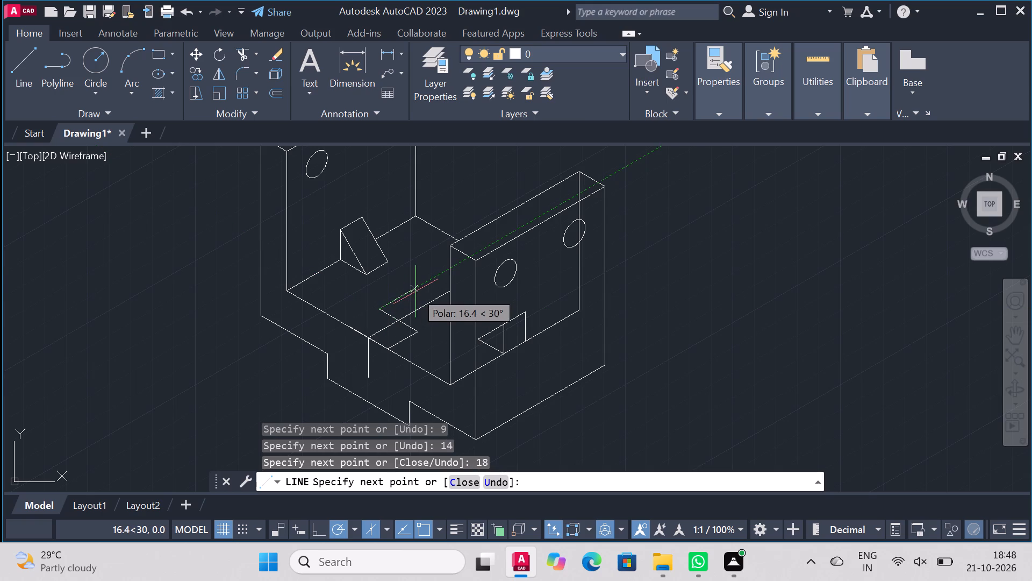
click(449, 265)
right_click(449, 265)
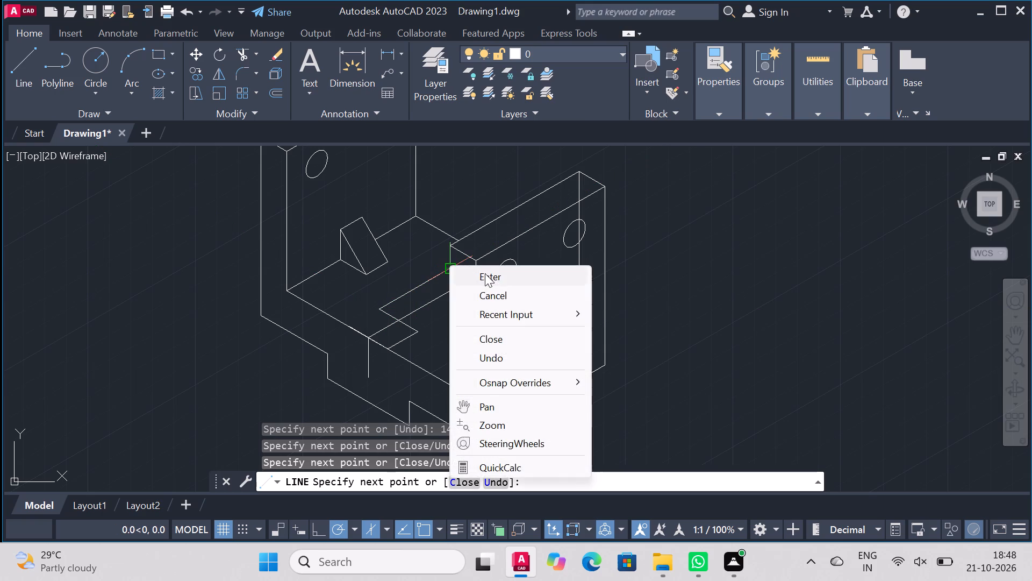
click(491, 275)
From the front corner of the 18-unit floor line, draw a line about 15 long at 30° to the right upright.
click(10, 58)
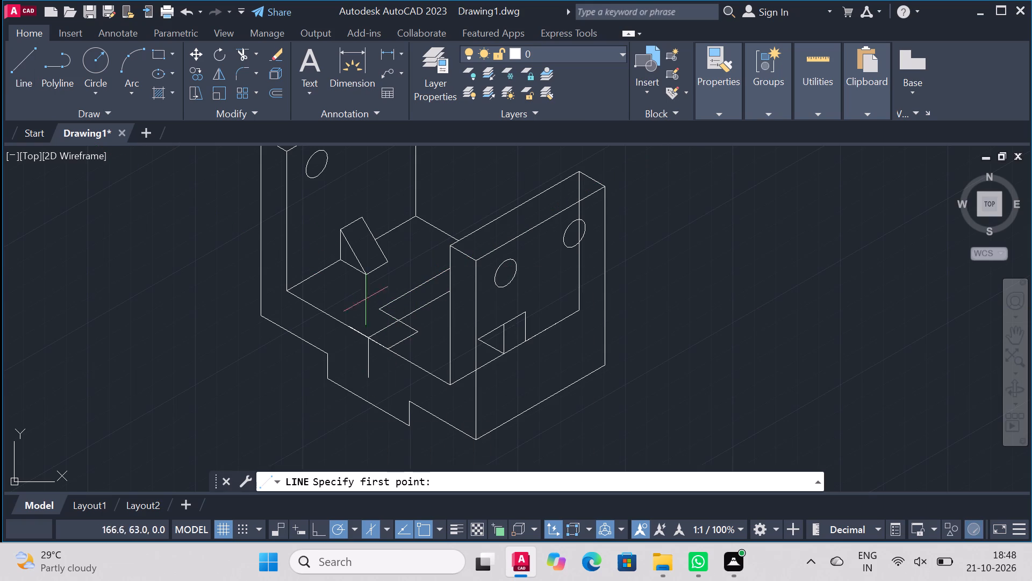
click(419, 332)
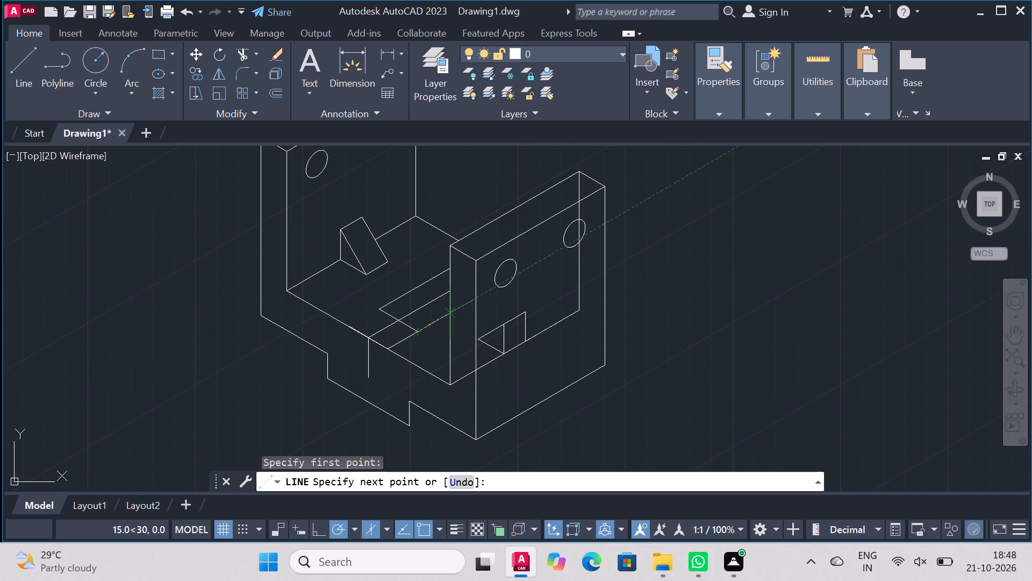
click(445, 315)
right_click(445, 315)
click(490, 329)
Trim away the vertical construction line, both 9-unit lines, the 14-unit line and the center guide's portion in front of the floor outline.
click(241, 53)
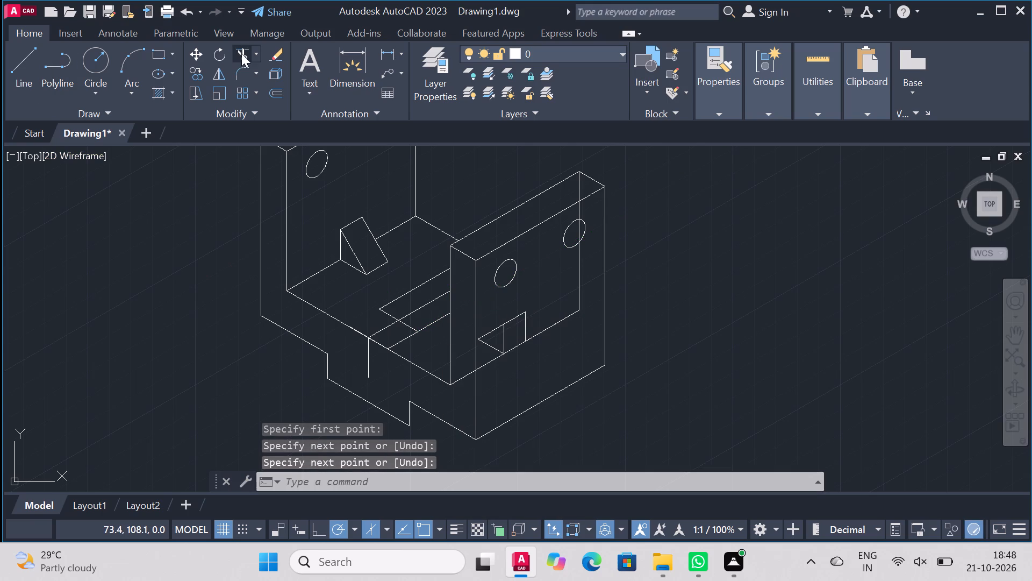
click(368, 360)
click(379, 332)
click(397, 343)
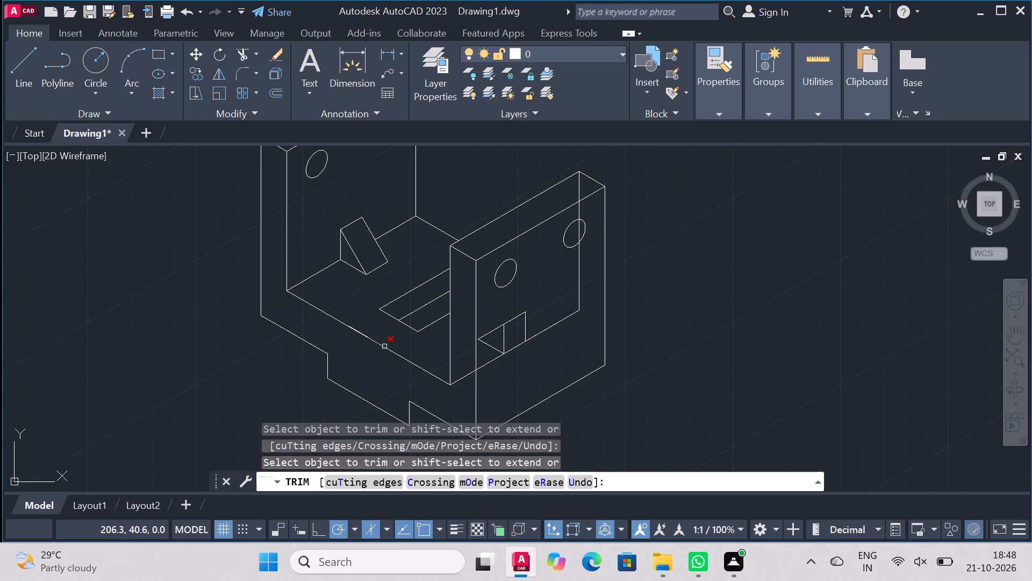
click(384, 346)
click(361, 333)
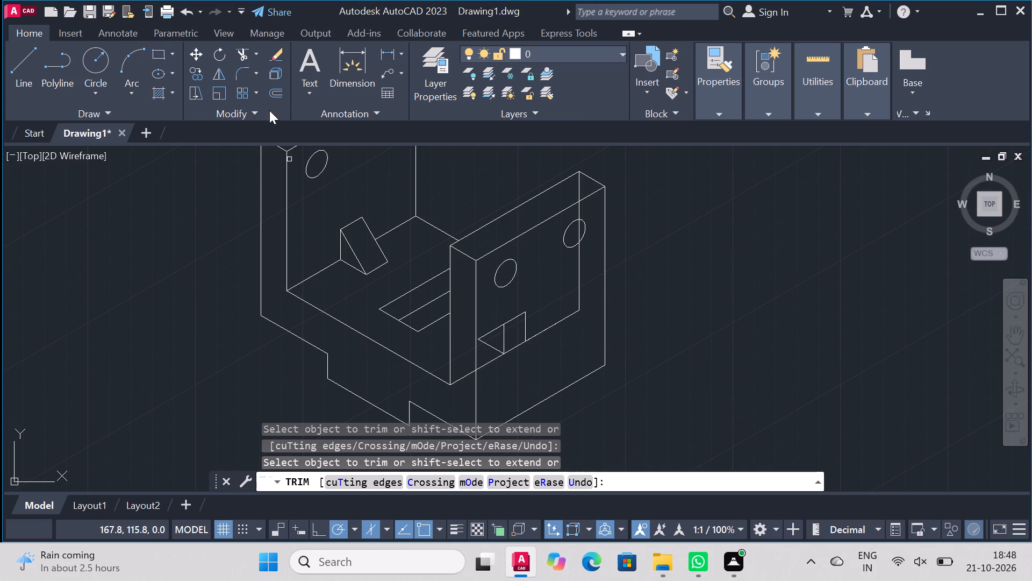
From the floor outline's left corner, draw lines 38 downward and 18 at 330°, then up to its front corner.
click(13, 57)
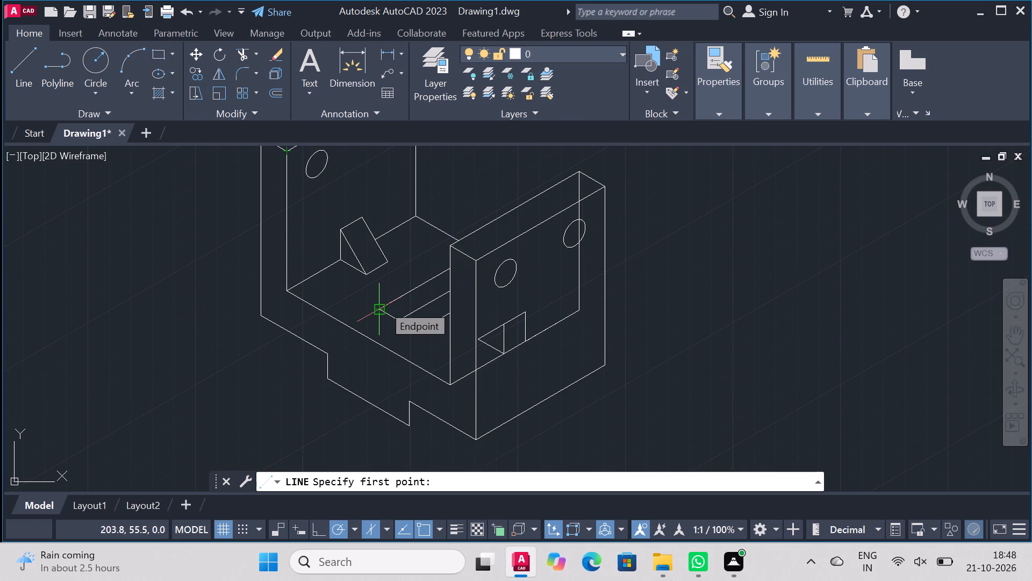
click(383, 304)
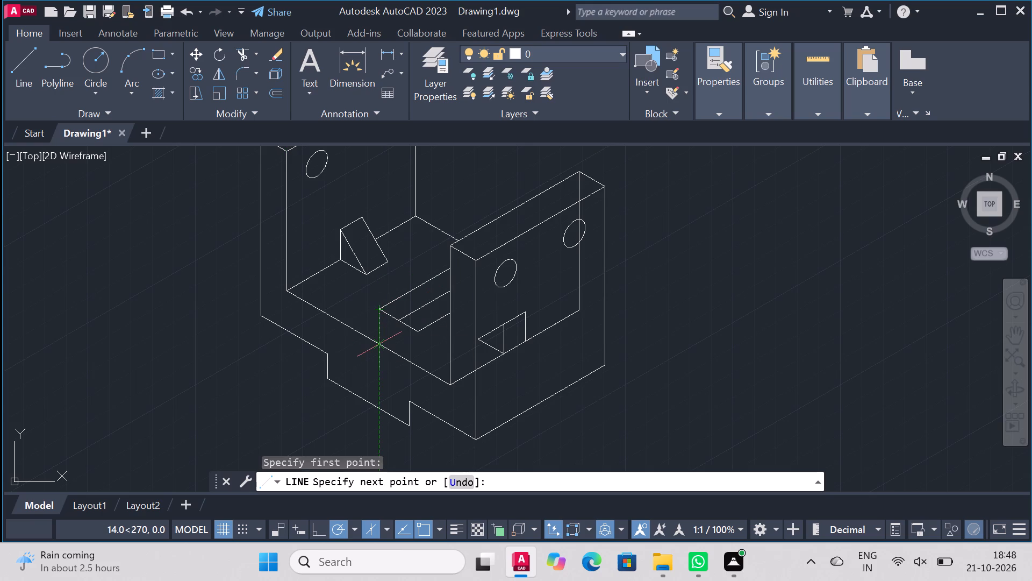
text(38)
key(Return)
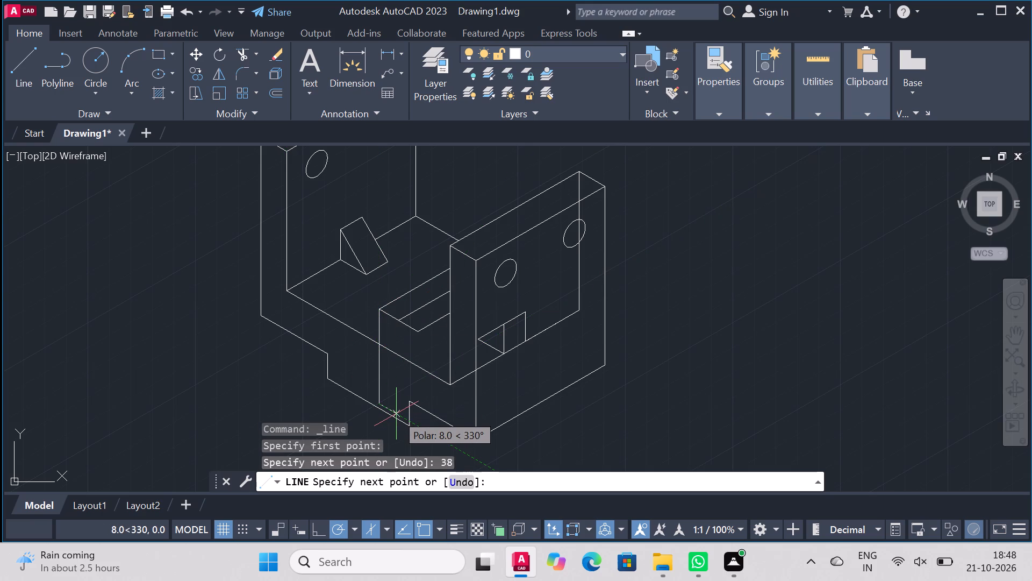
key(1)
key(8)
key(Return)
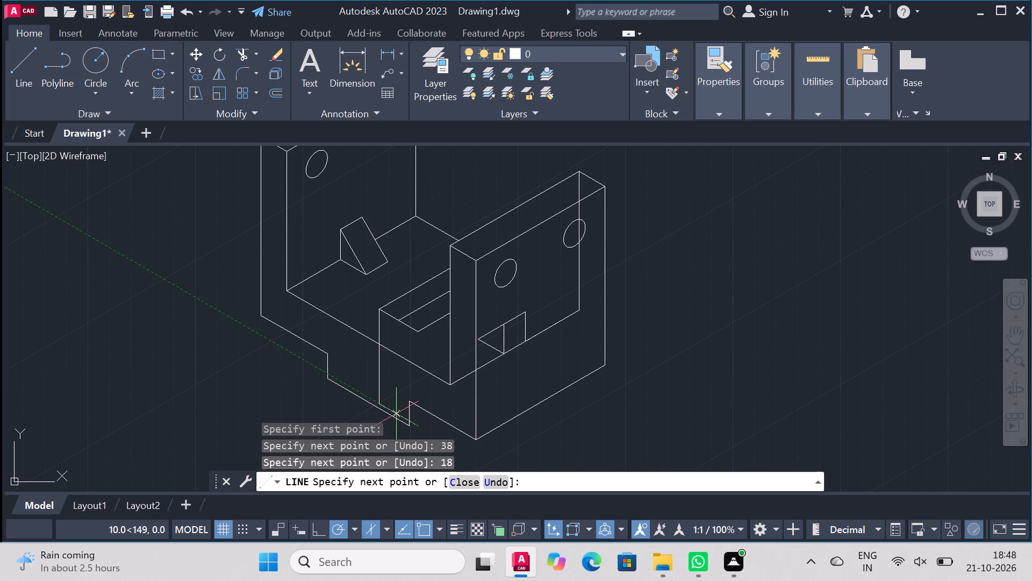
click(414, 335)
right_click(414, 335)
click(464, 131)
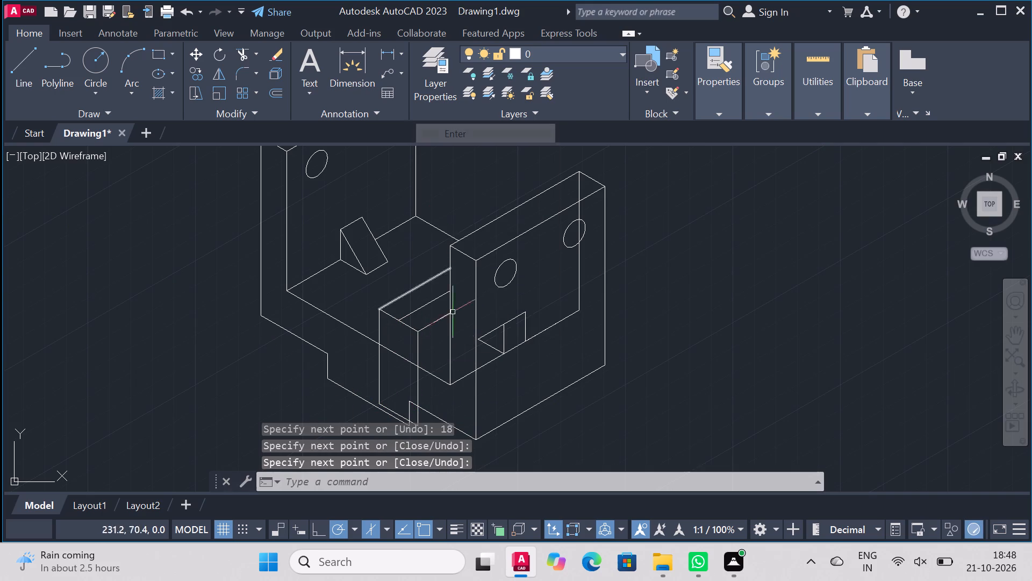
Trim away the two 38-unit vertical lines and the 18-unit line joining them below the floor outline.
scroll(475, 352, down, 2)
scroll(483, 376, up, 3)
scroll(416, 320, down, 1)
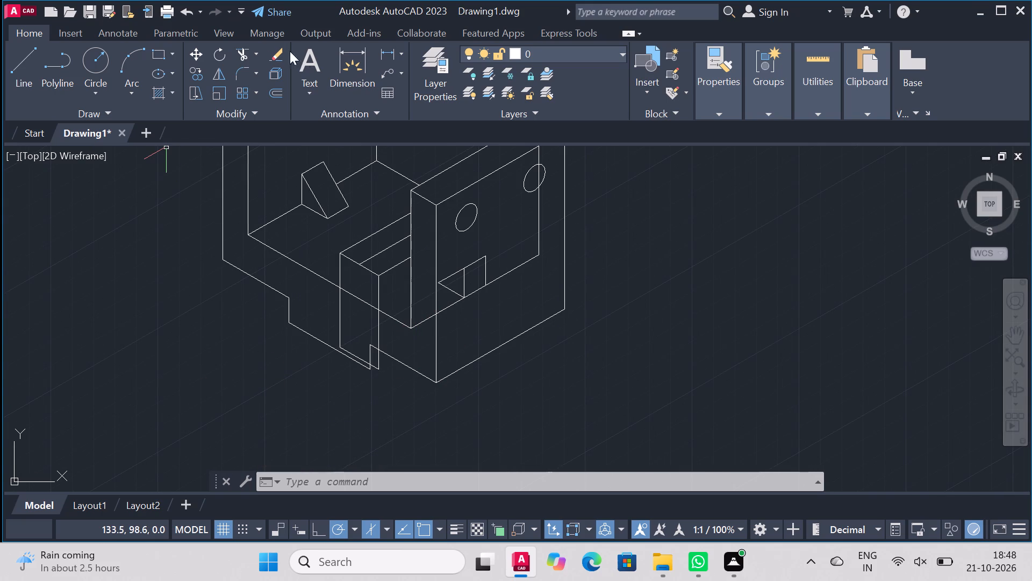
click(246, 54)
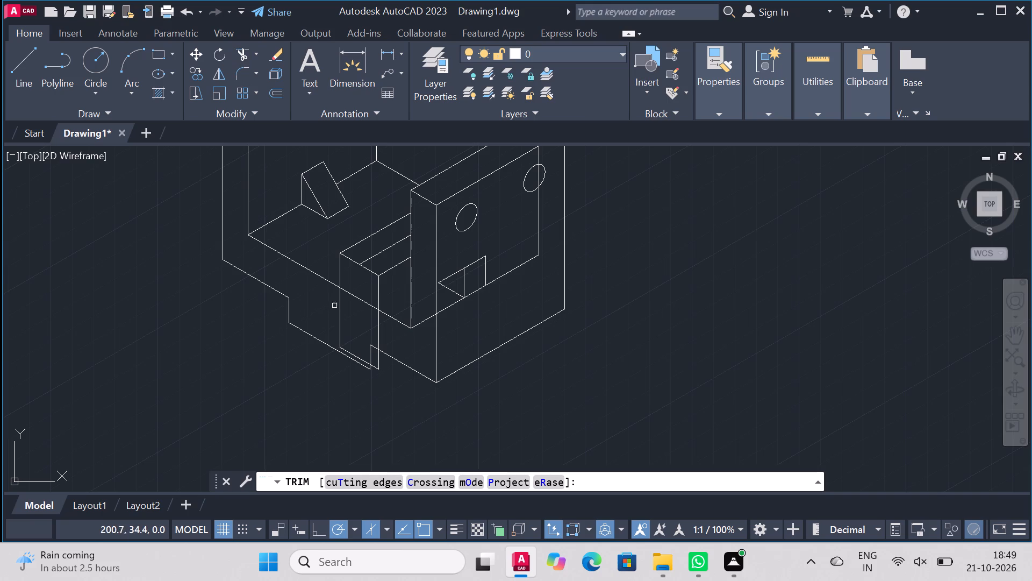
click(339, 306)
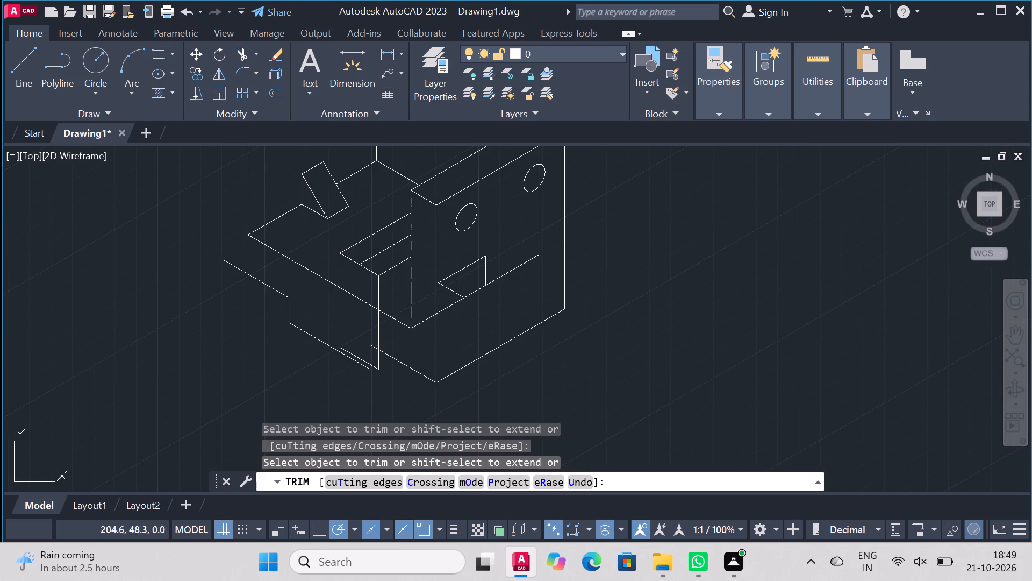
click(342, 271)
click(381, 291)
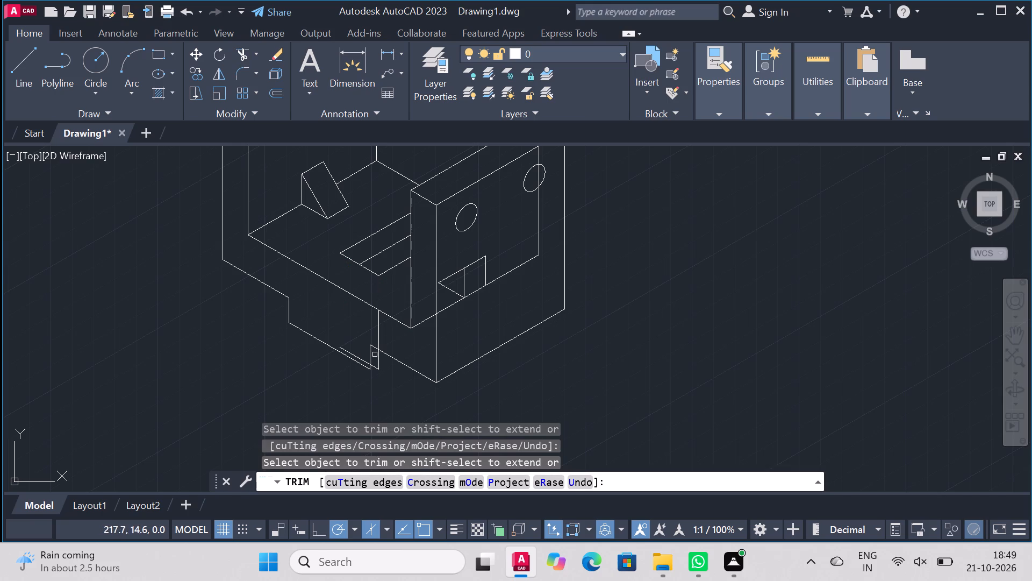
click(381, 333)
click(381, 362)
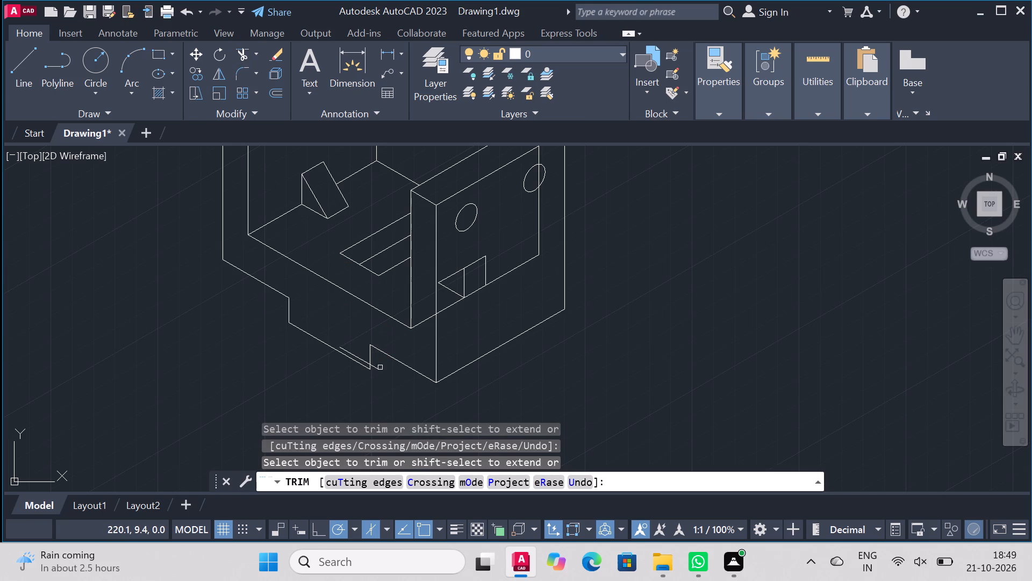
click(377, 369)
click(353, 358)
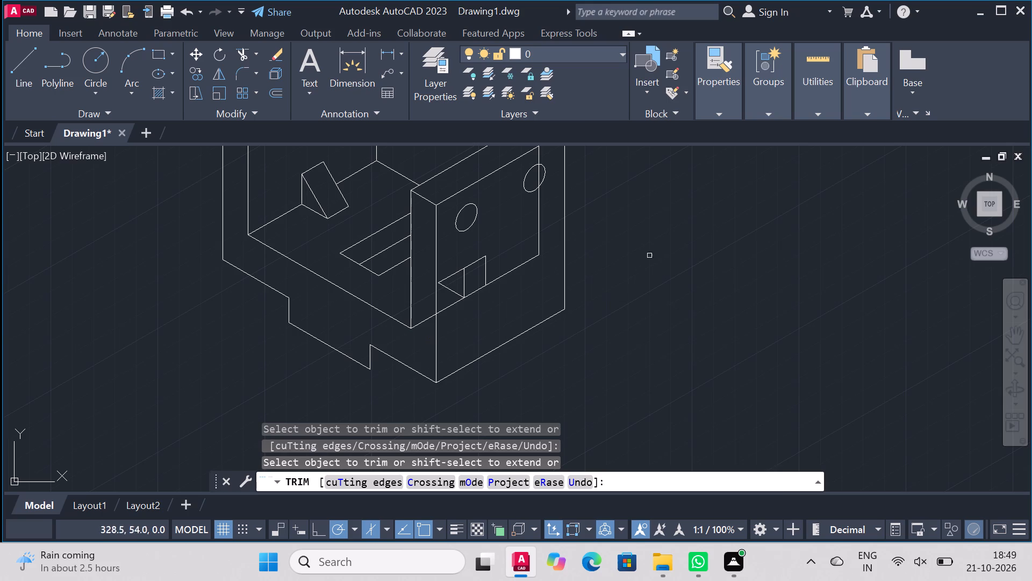
Draw vertical lines from the raised floor block's left and front corners down to the floor's front edge, the front one about 14 long.
right_click(653, 251)
click(689, 259)
click(16, 70)
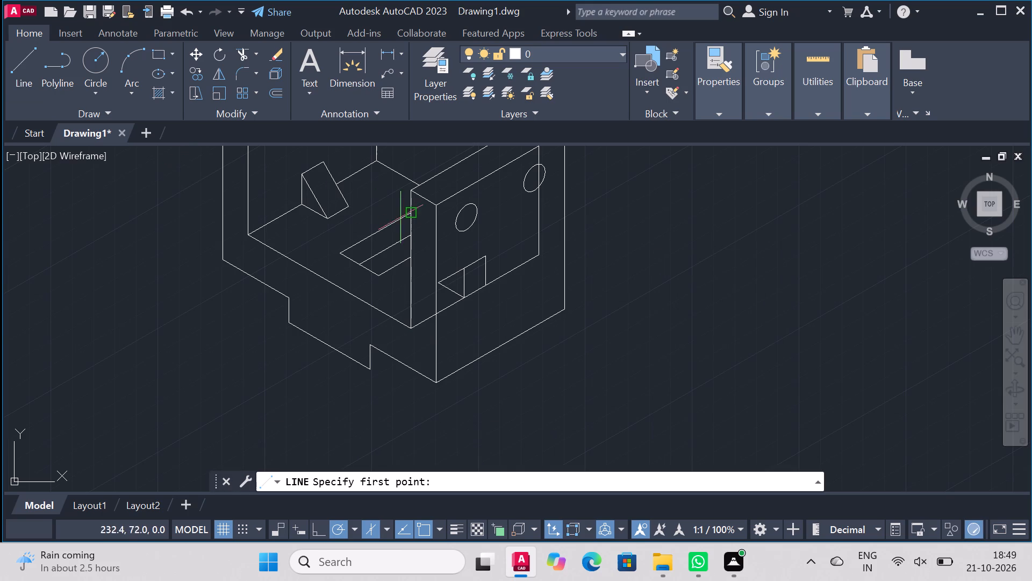
click(344, 252)
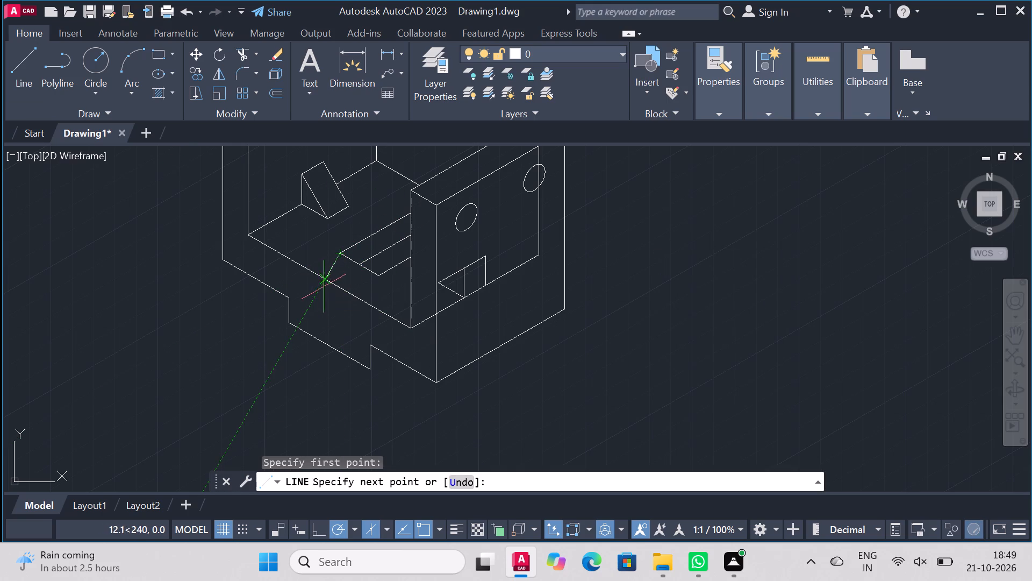
click(334, 292)
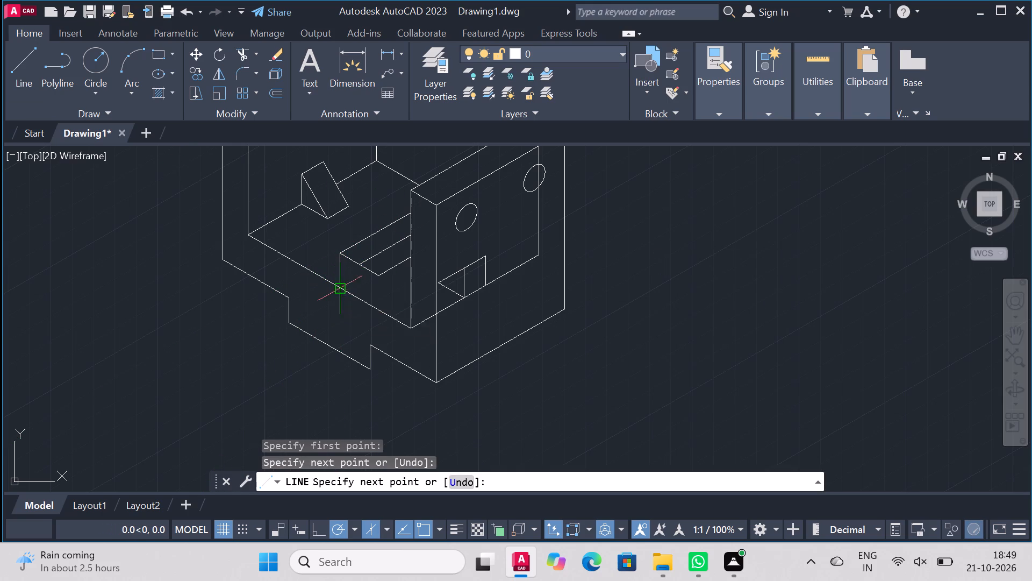
right_click(339, 287)
click(392, 294)
right_click(795, 197)
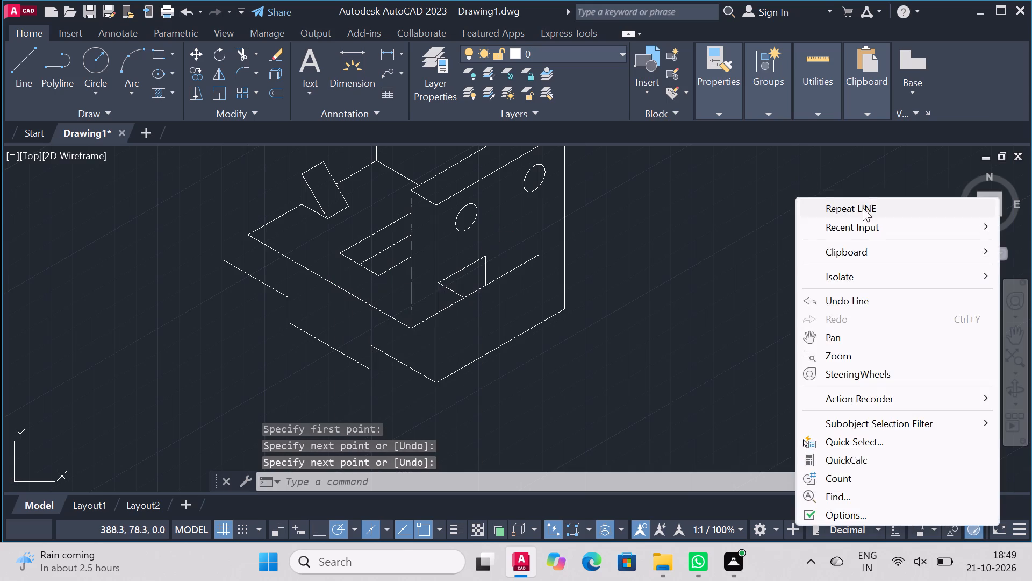
click(863, 208)
click(375, 274)
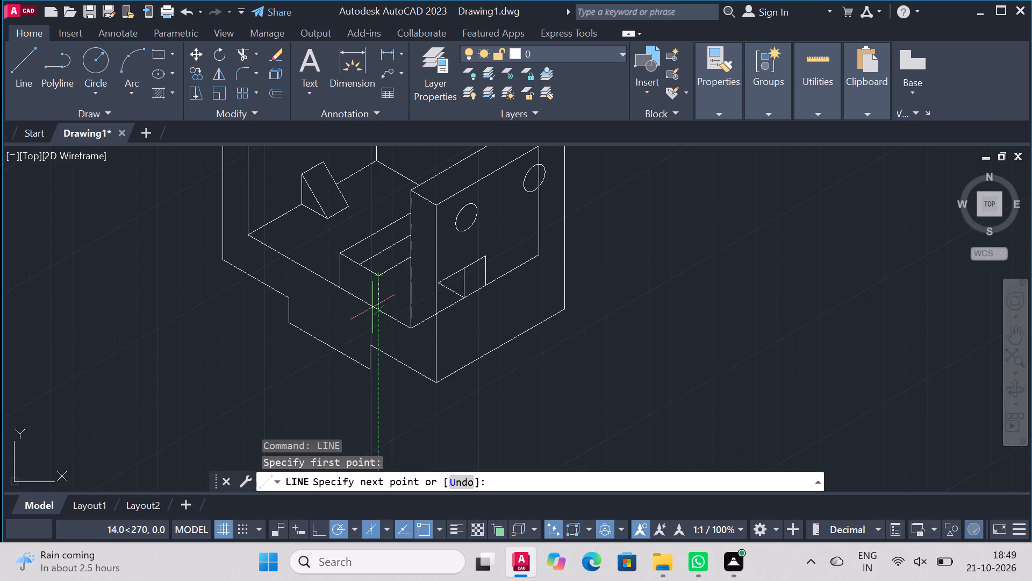
click(372, 307)
right_click(372, 307)
click(420, 313)
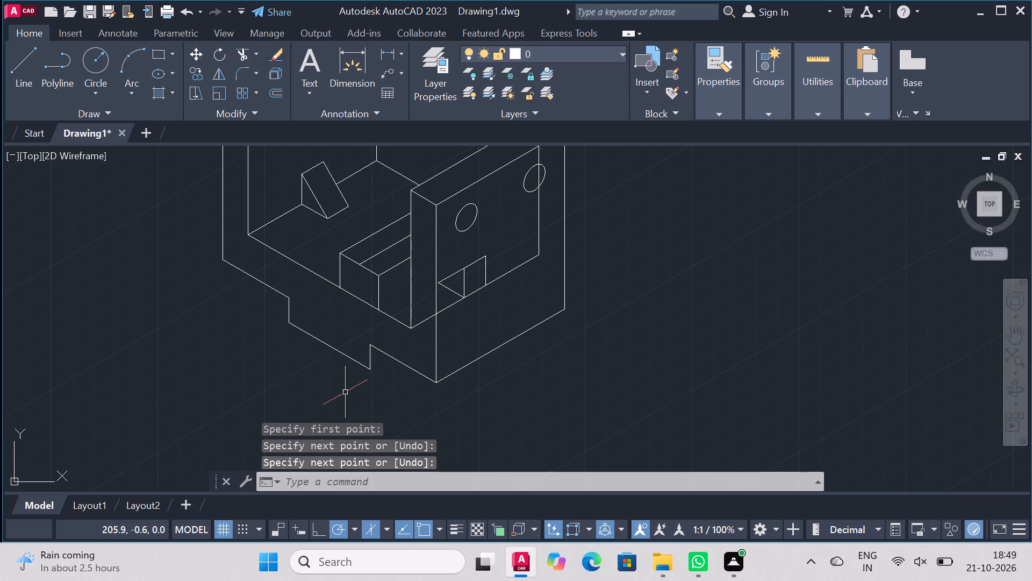
From the foot of the block's front vertical edge, draw a line about 15 long at 30° to the right upright.
click(5, 69)
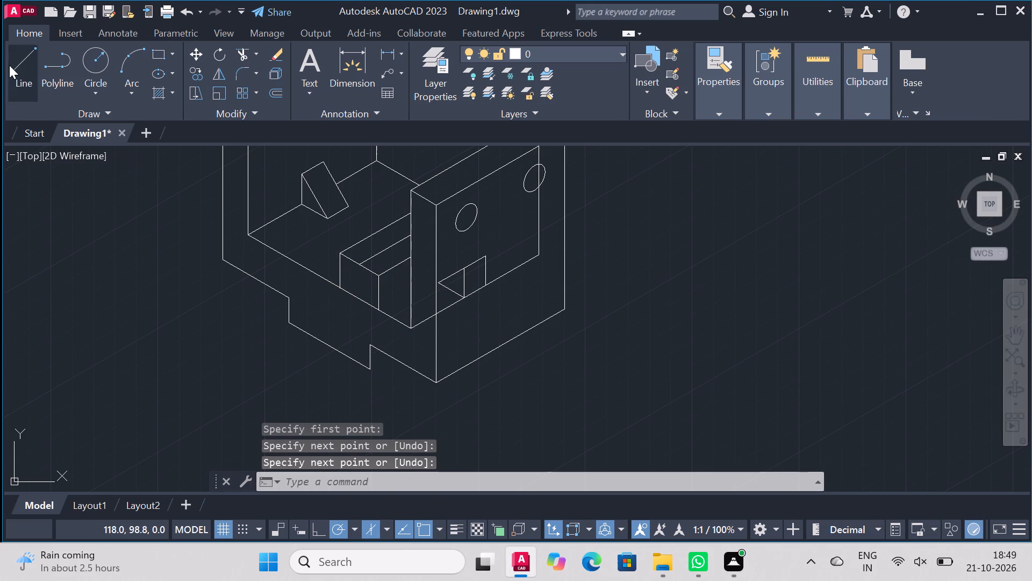
click(16, 61)
click(380, 309)
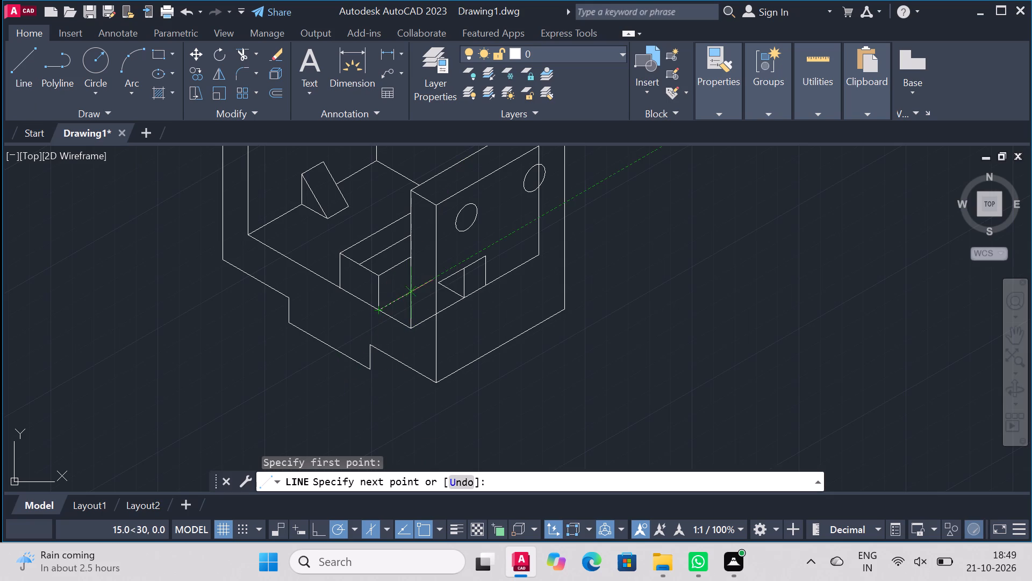
click(408, 290)
right_click(408, 290)
click(448, 302)
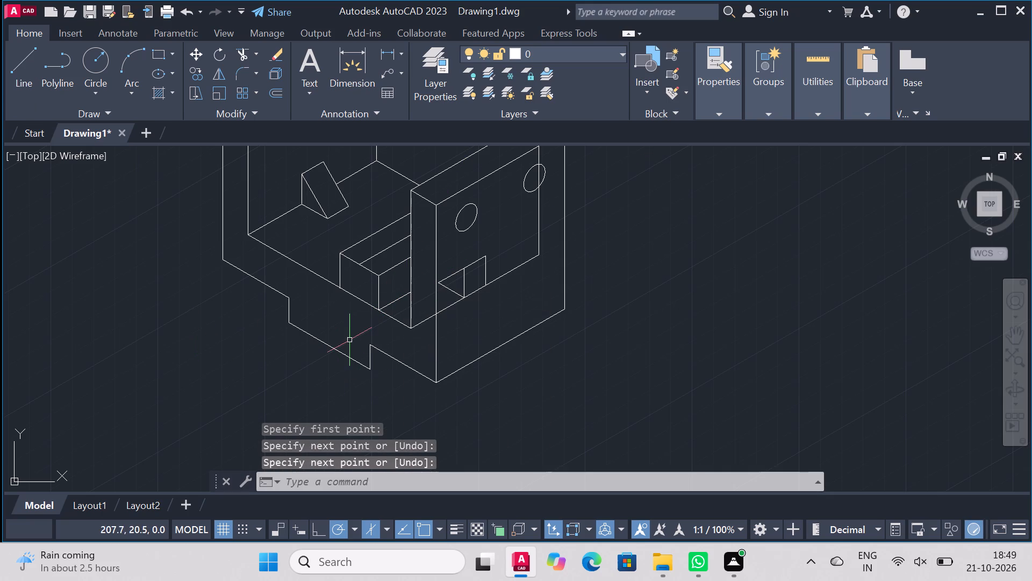
Load the dashed linetype ACAD_ISO02W100 into the drawing.
scroll(450, 327, down, 1)
scroll(468, 292, up, 1)
scroll(467, 292, down, 1)
scroll(387, 221, up, 1)
scroll(559, 303, down, 2)
scroll(582, 264, up, 2)
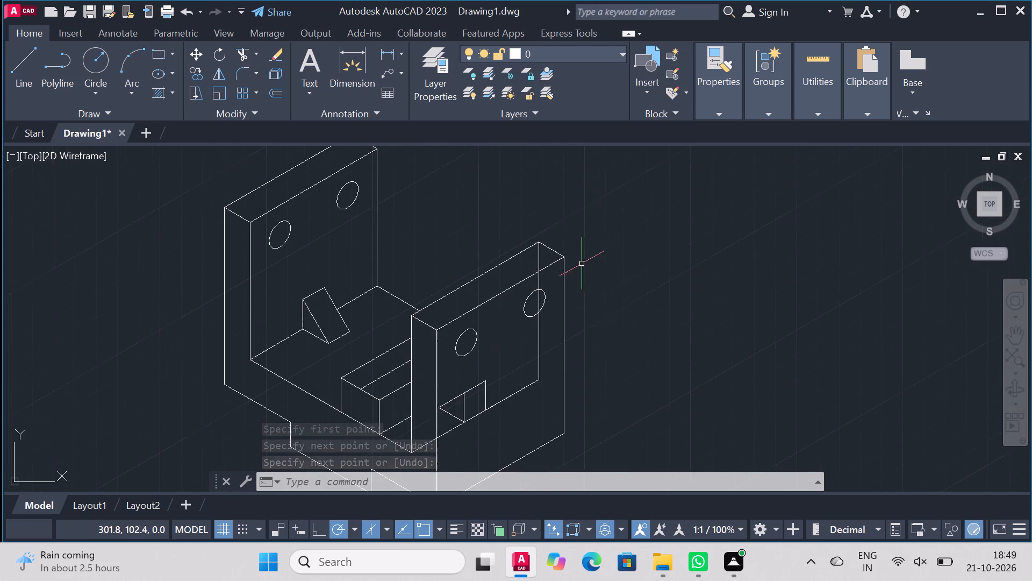
click(725, 114)
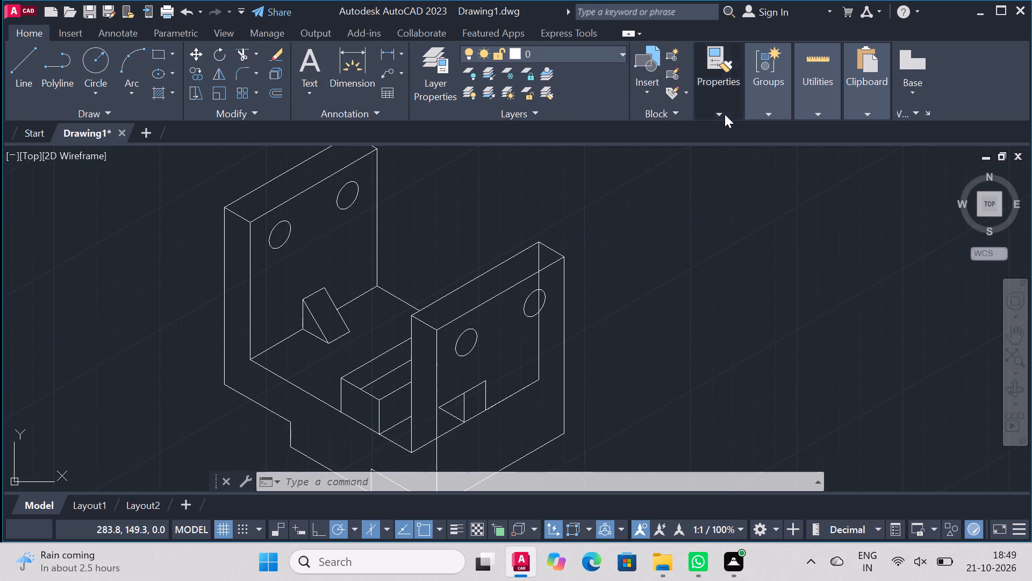
click(796, 174)
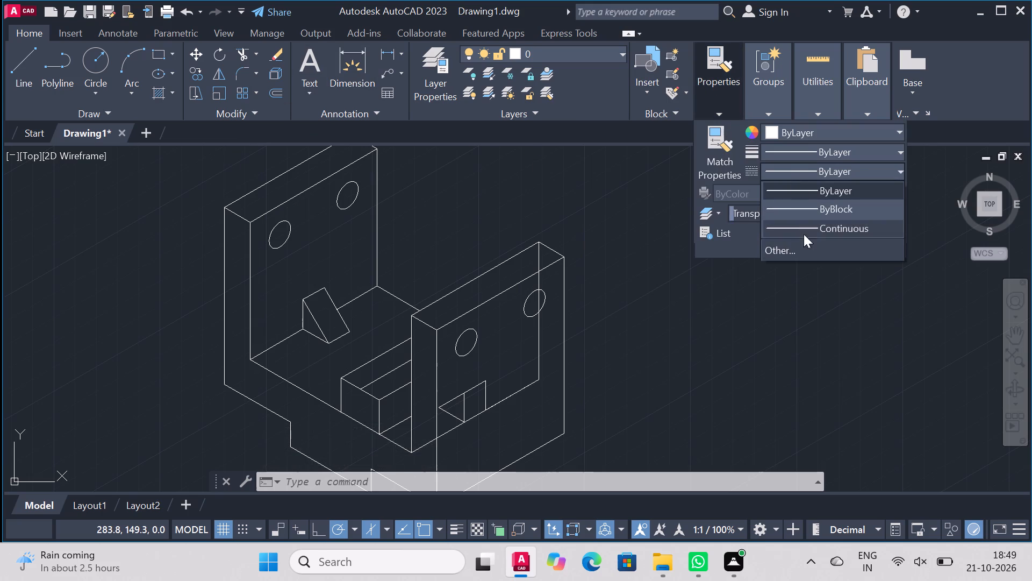
click(806, 246)
click(641, 133)
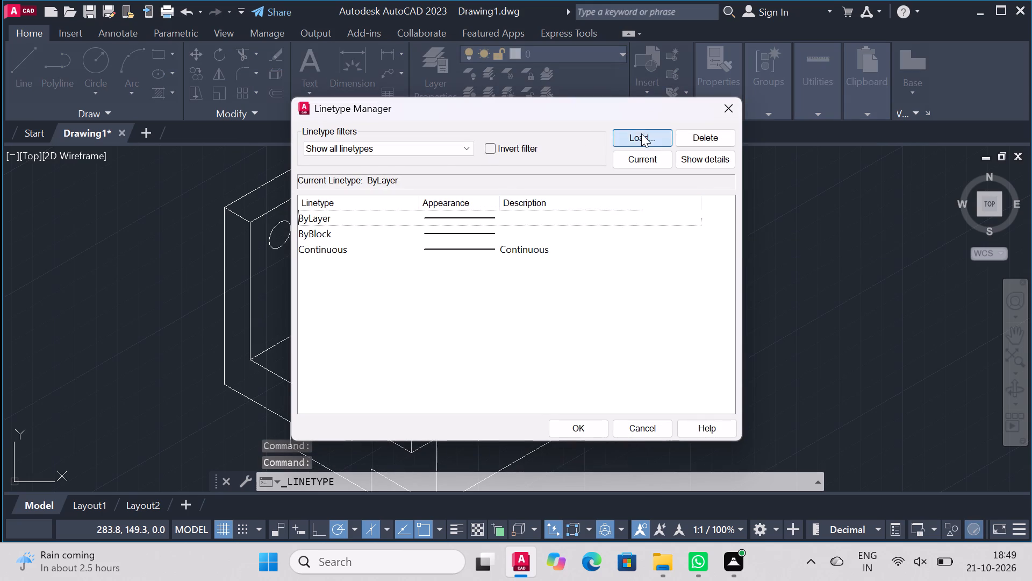
click(545, 239)
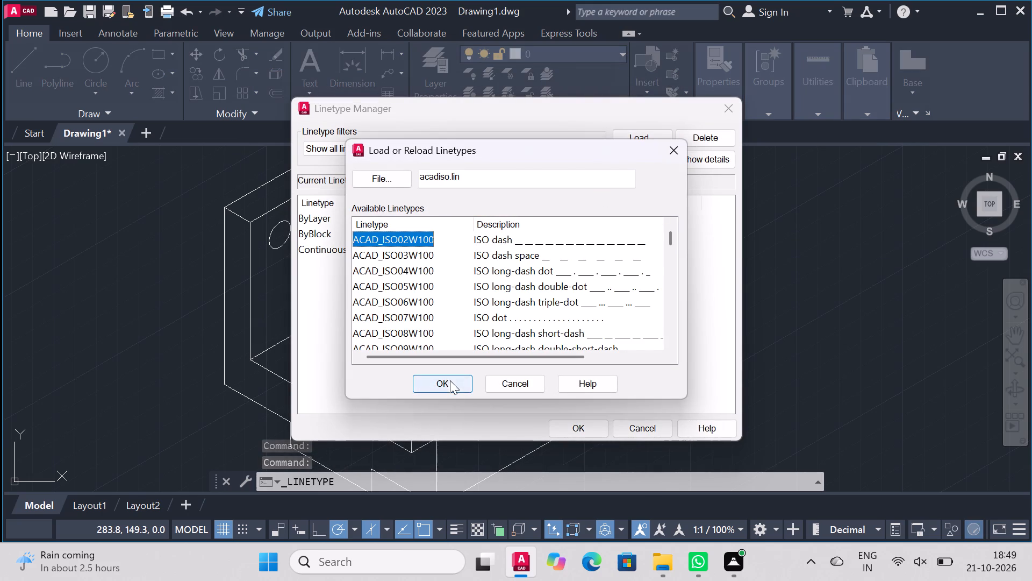
click(450, 380)
click(581, 429)
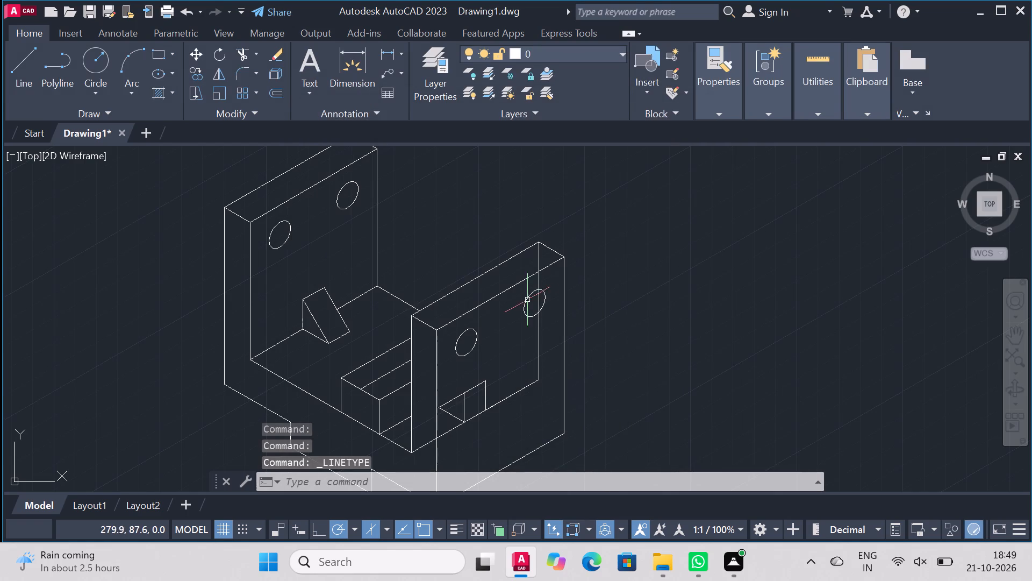
Change the eight hidden lines behind the right upright, including its rear vertical, floor line and rib edges, to linetype ACAD_ISO02W100.
click(539, 343)
click(525, 388)
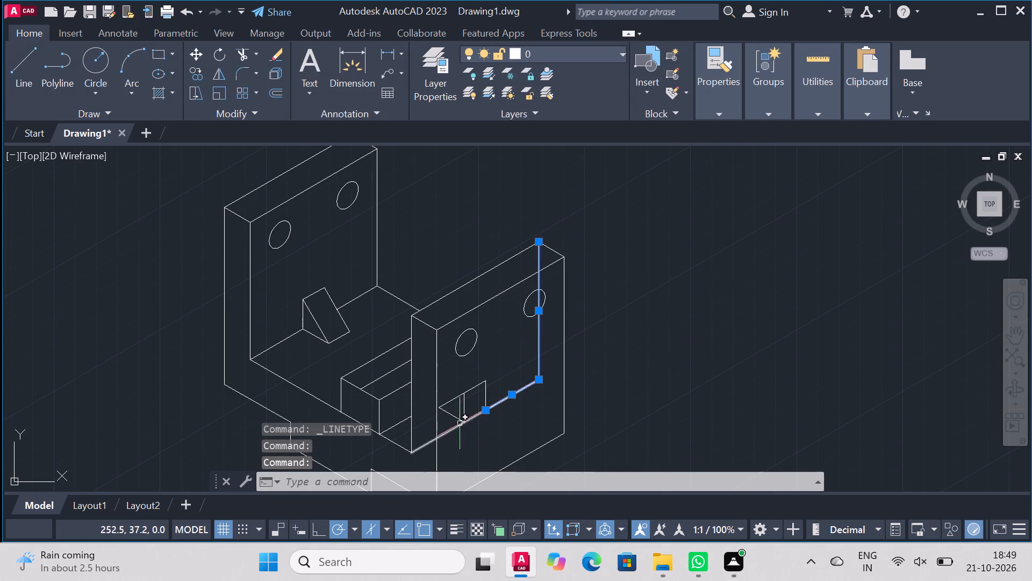
click(455, 427)
click(464, 407)
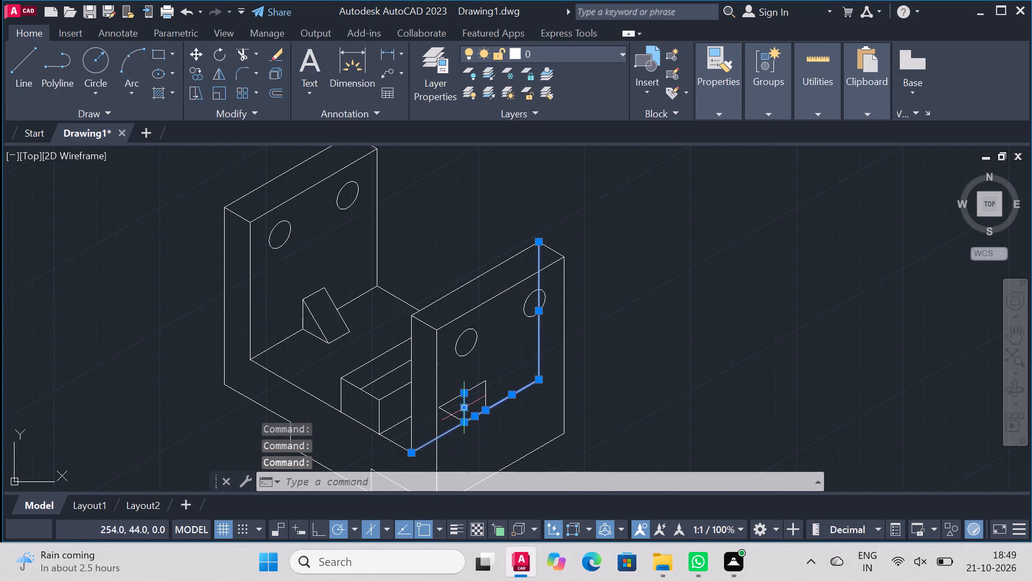
click(457, 397)
scroll(462, 396, up, 2)
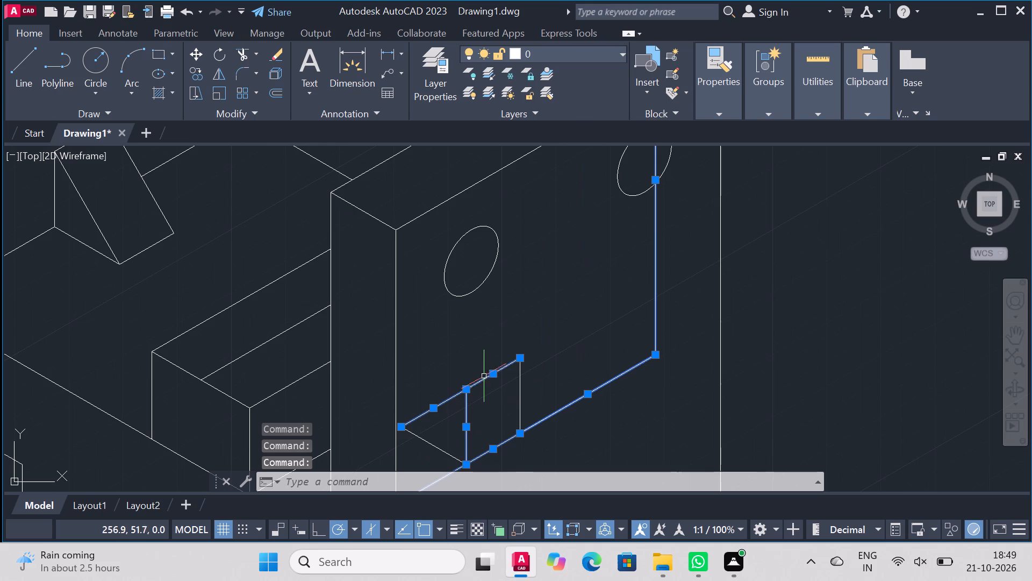
click(484, 376)
click(521, 396)
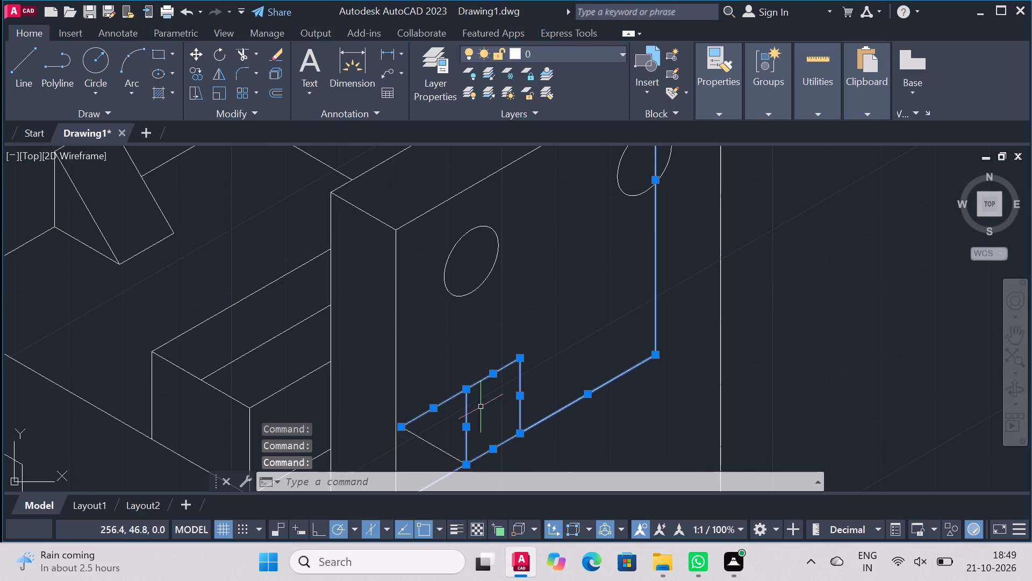
click(434, 446)
scroll(471, 395, down, 3)
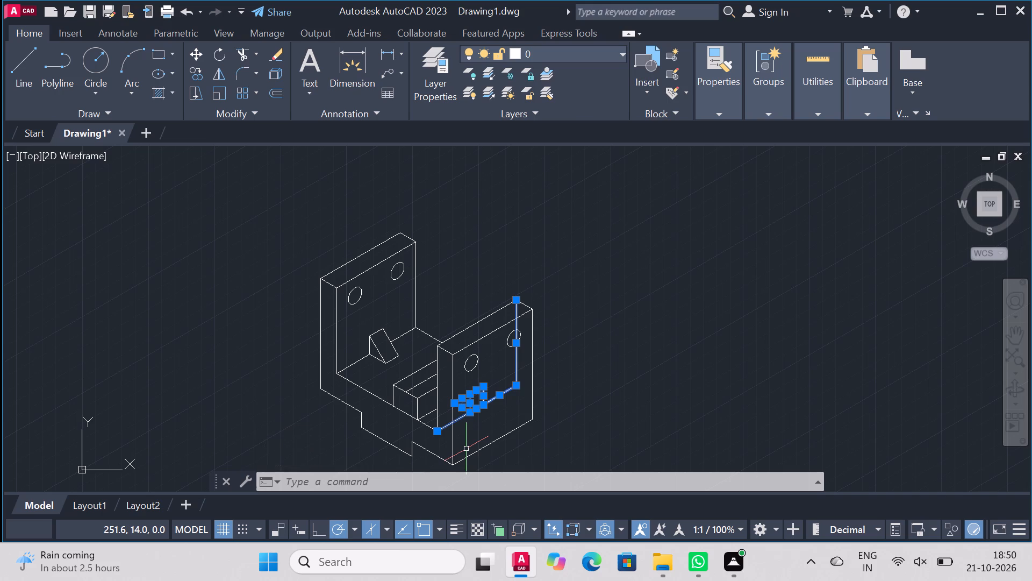
scroll(493, 428, up, 2)
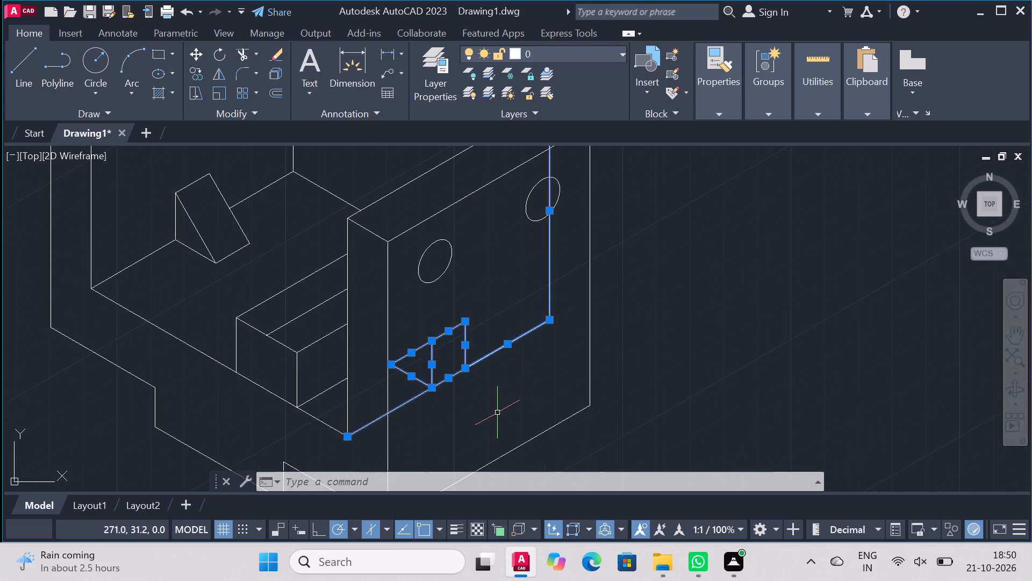
click(549, 264)
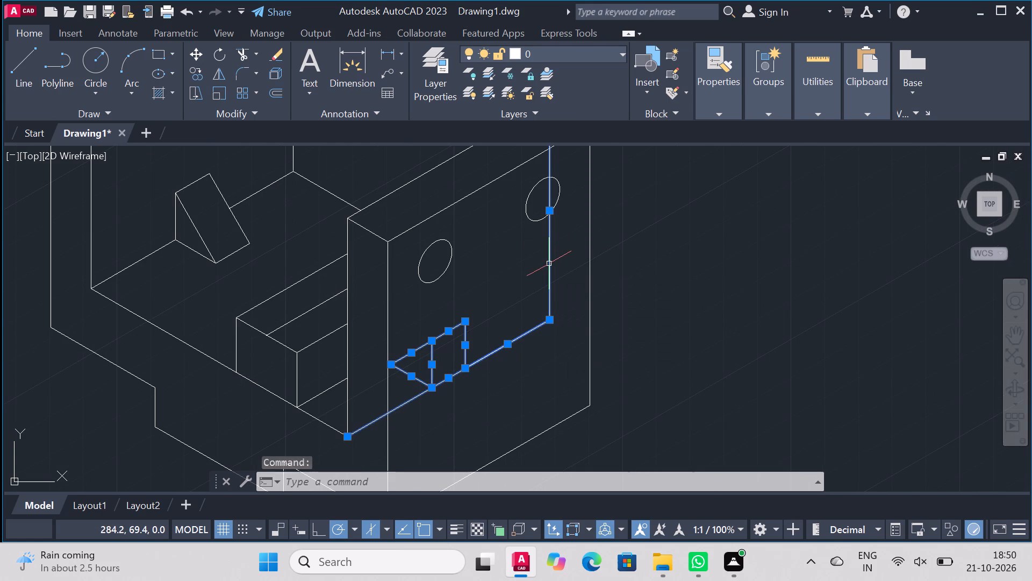
click(549, 264)
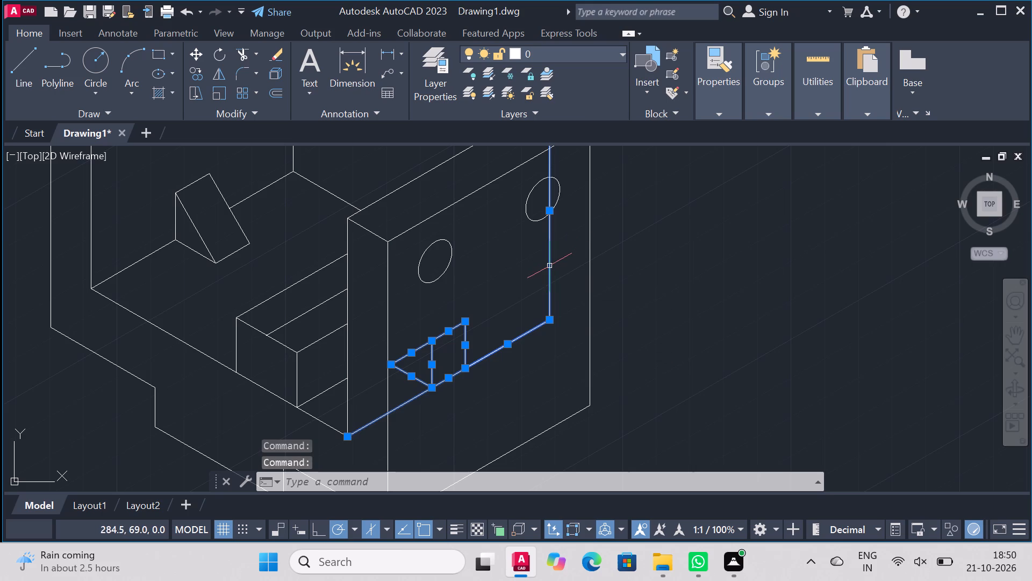
click(549, 266)
double_click(548, 266)
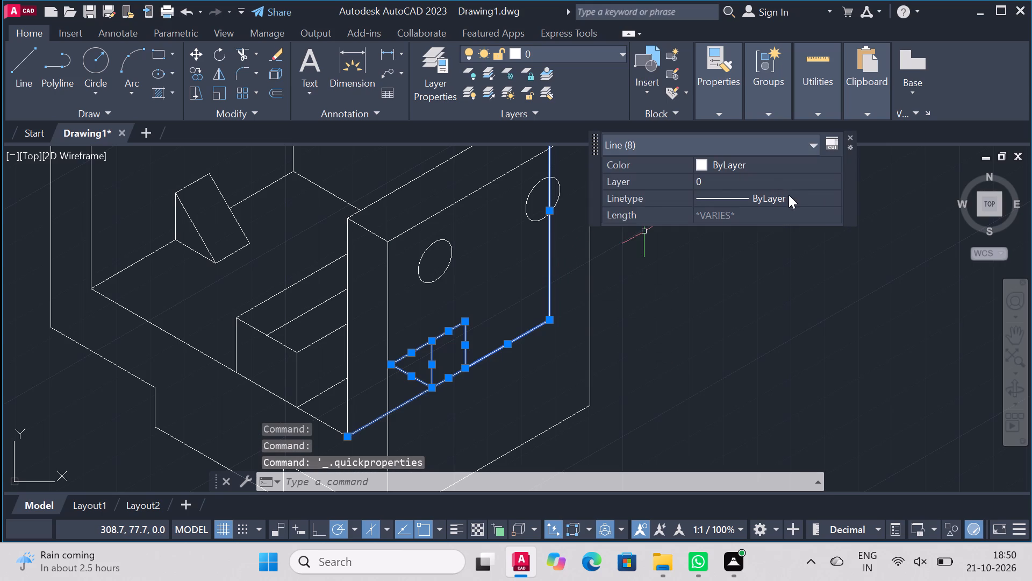
click(789, 195)
click(788, 196)
click(766, 235)
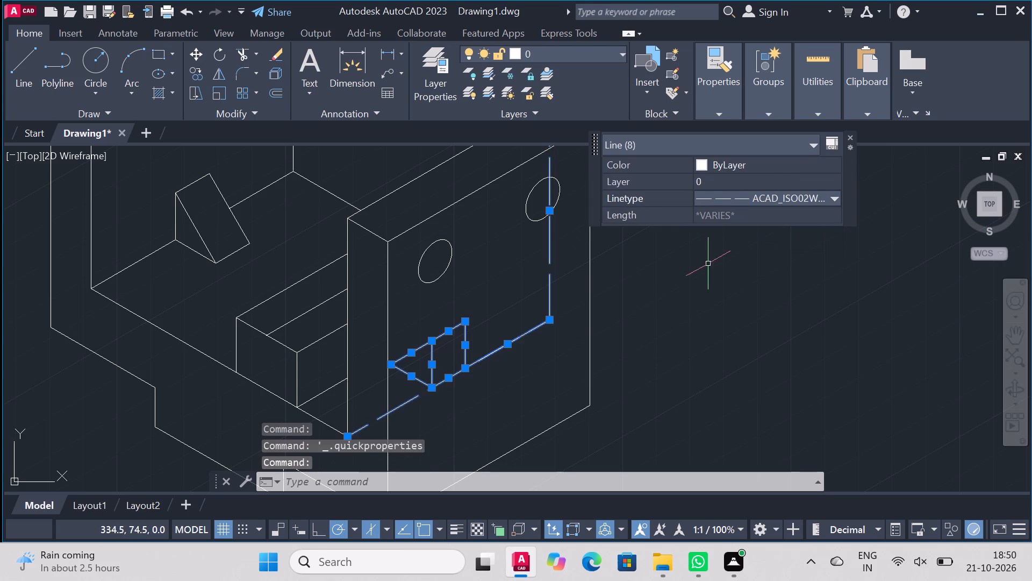
click(851, 136)
click(793, 327)
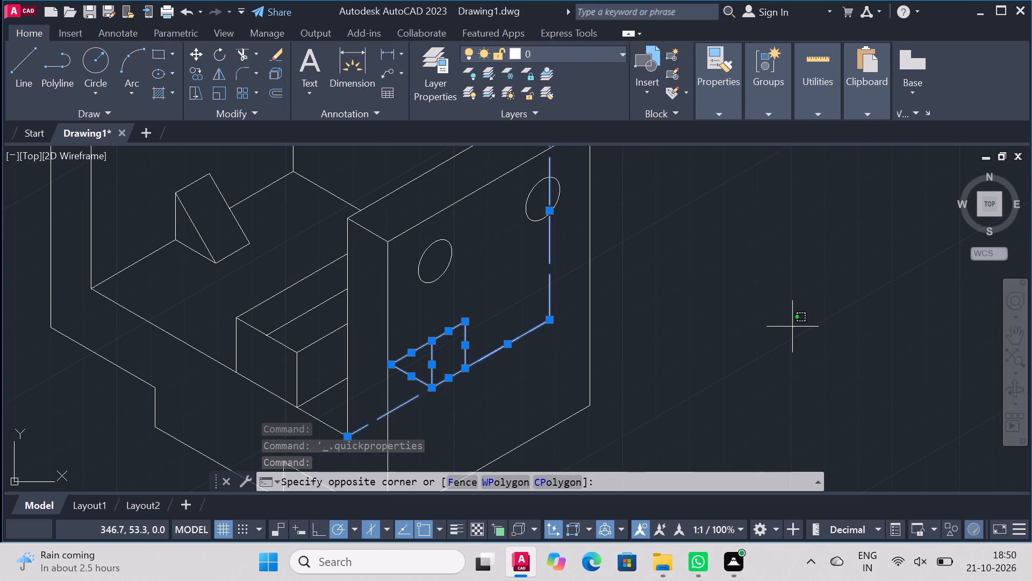
key(Escape)
key(Escape)
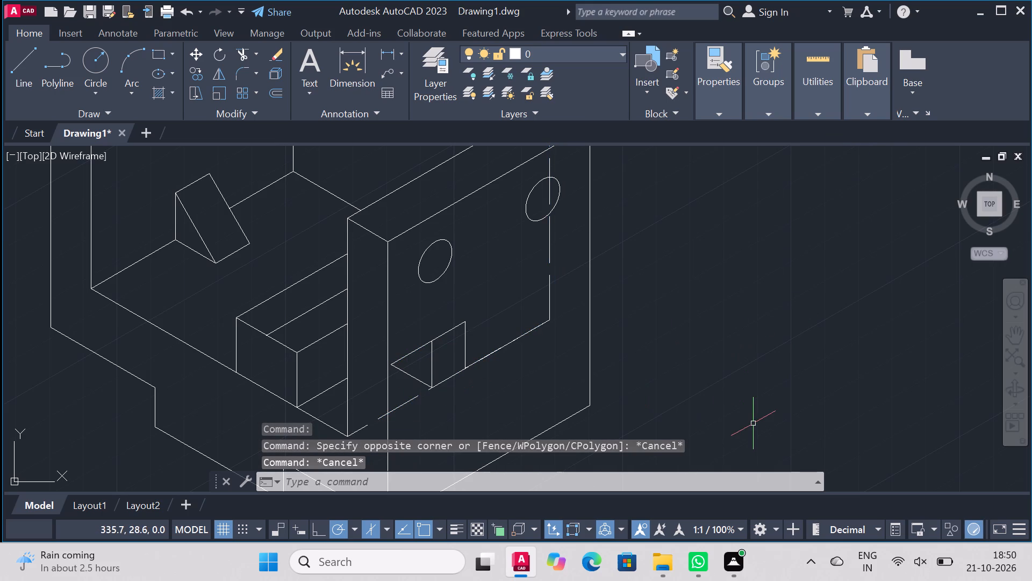
Dimension the three segments of the base's stepped lower front edge, including the recessed middle one, placing the dimensions below the edge.
scroll(554, 426, down, 1)
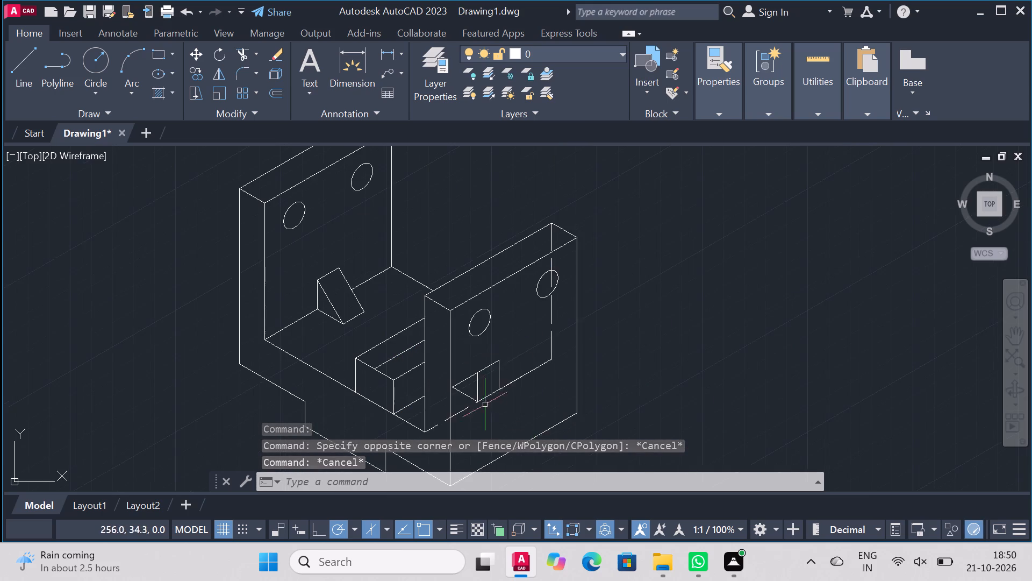
scroll(519, 351, down, 2)
scroll(507, 419, up, 2)
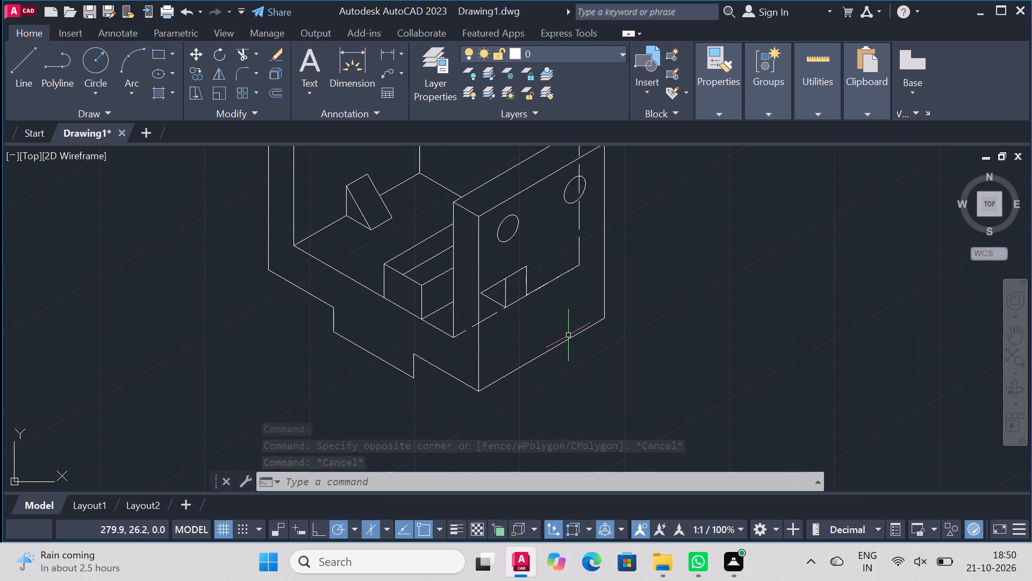
scroll(571, 341, down, 1)
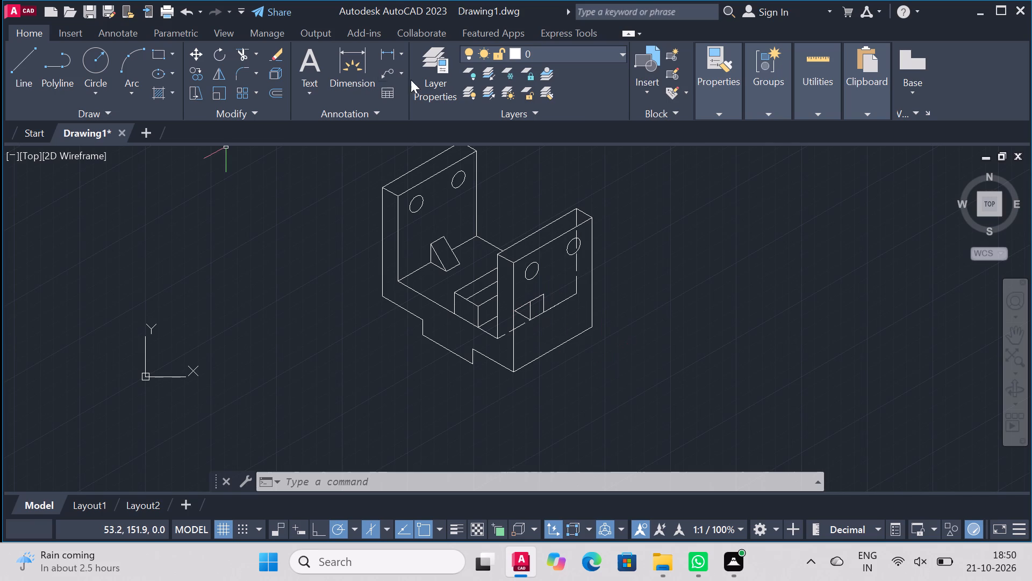
click(355, 69)
scroll(745, 379, up, 2)
scroll(450, 361, down, 3)
scroll(253, 375, up, 2)
click(554, 325)
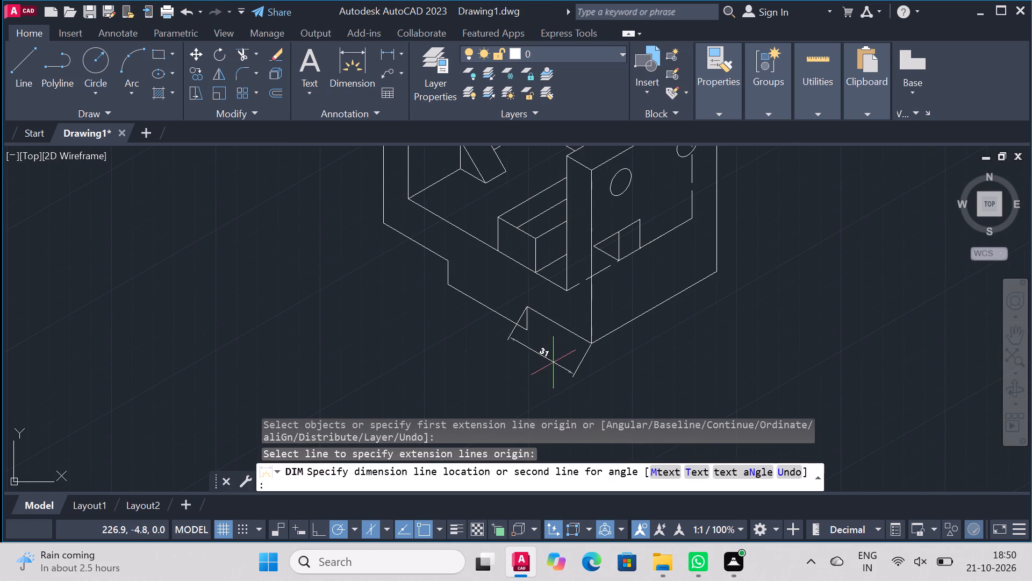
click(553, 363)
click(481, 305)
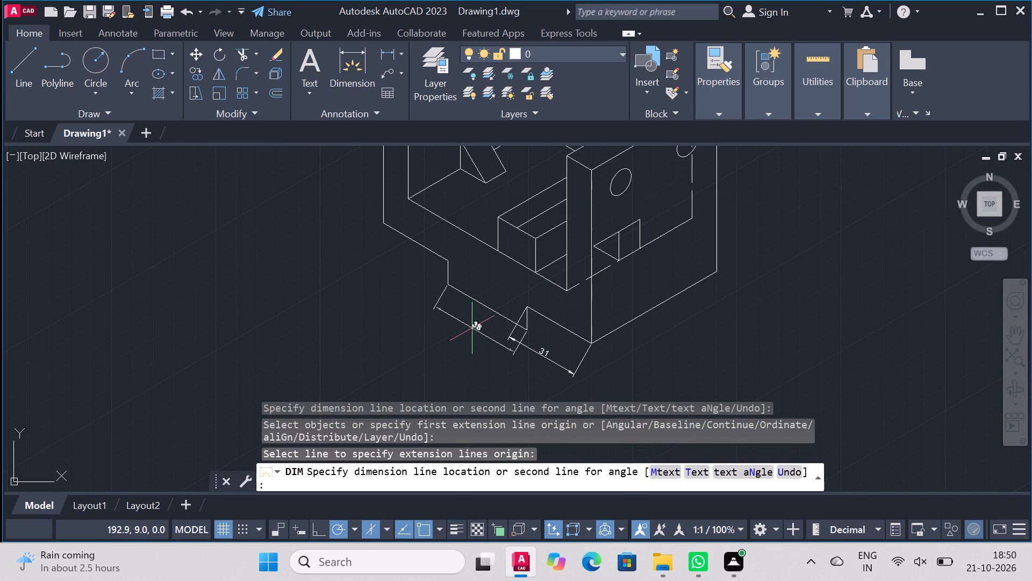
click(479, 321)
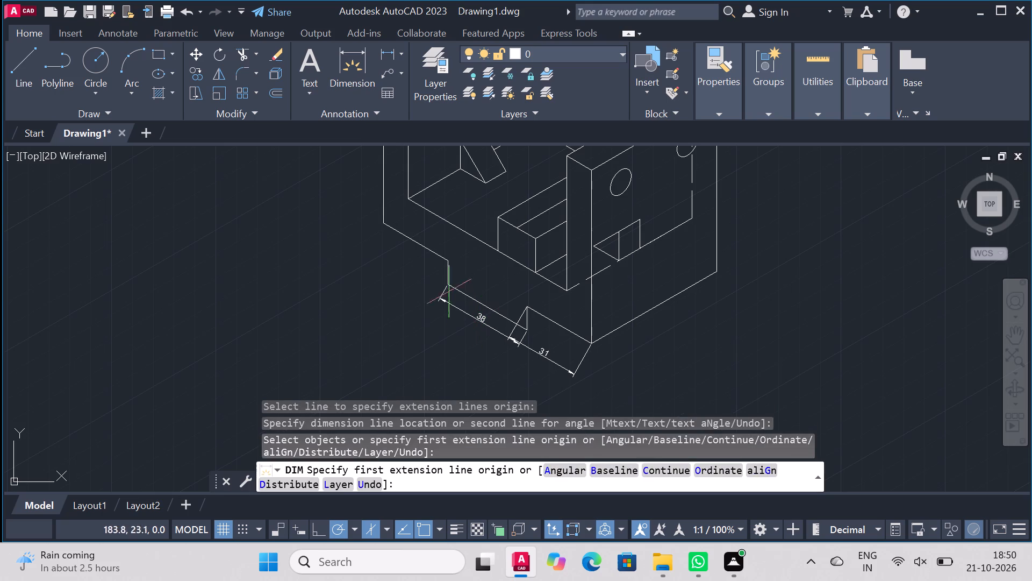
click(424, 243)
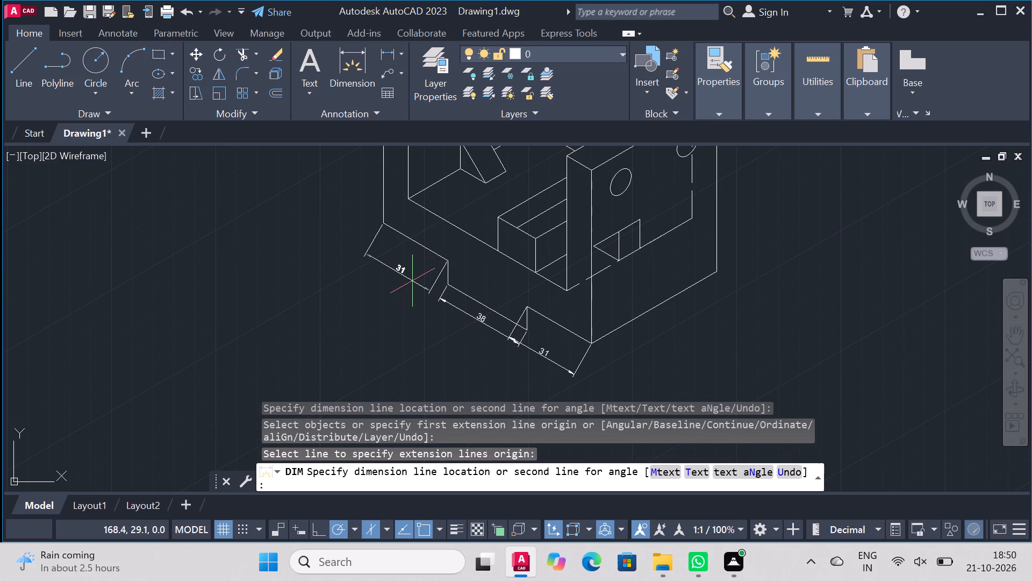
click(412, 281)
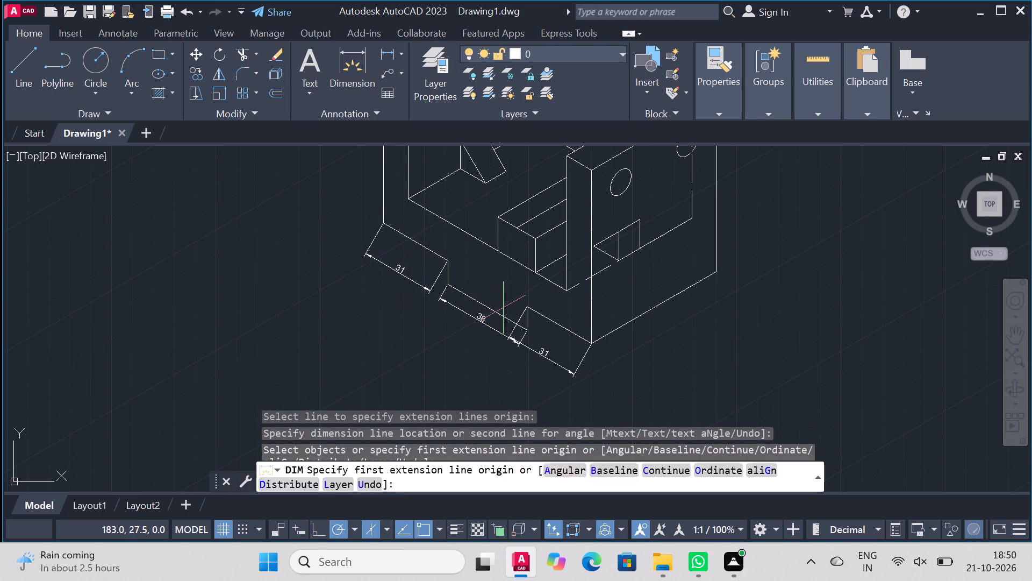
Add an overall dimension across the base's lower front edge between its two end corners, outside the segment dimensions.
click(385, 226)
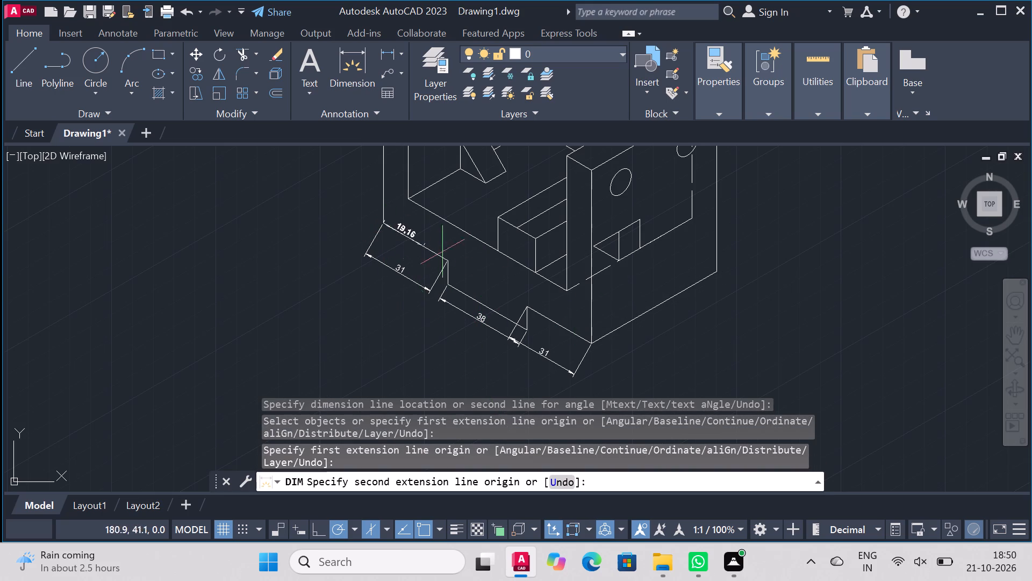
click(593, 341)
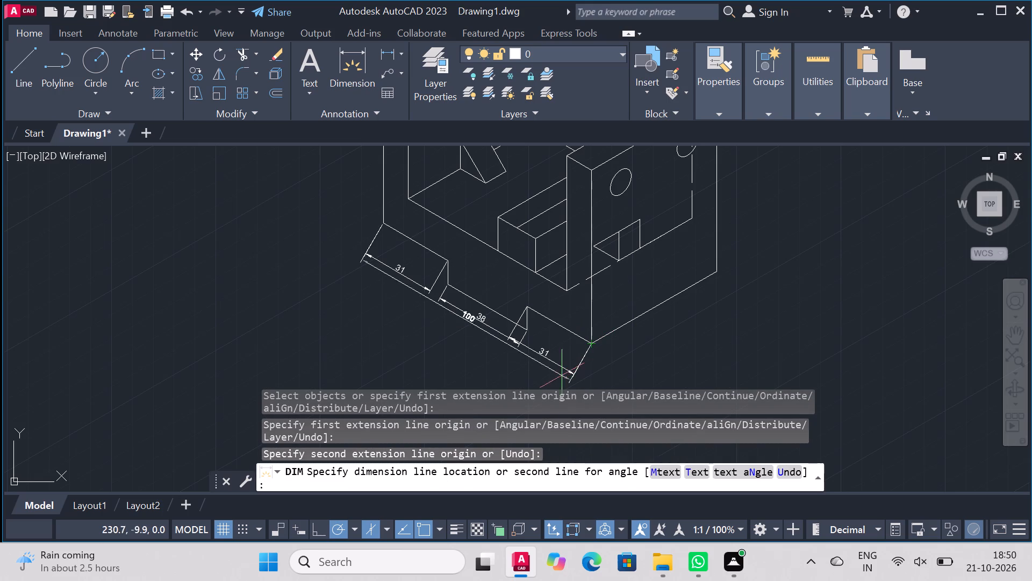
click(554, 387)
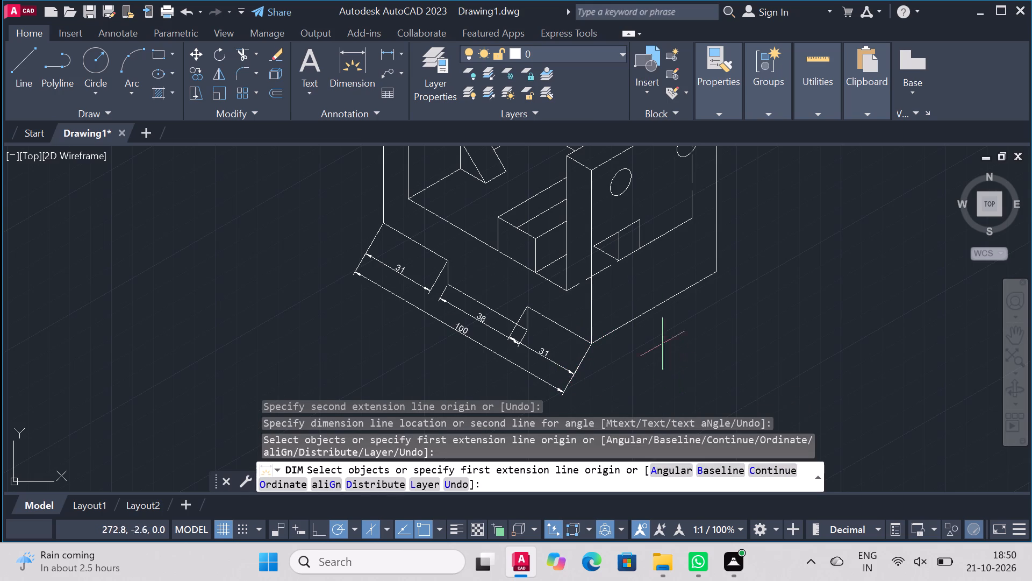
Dimension the right upright's outer rear vertical edge and the vertical distance from its rear hole's centre to the top edge.
scroll(740, 341, down, 2)
scroll(732, 269, up, 2)
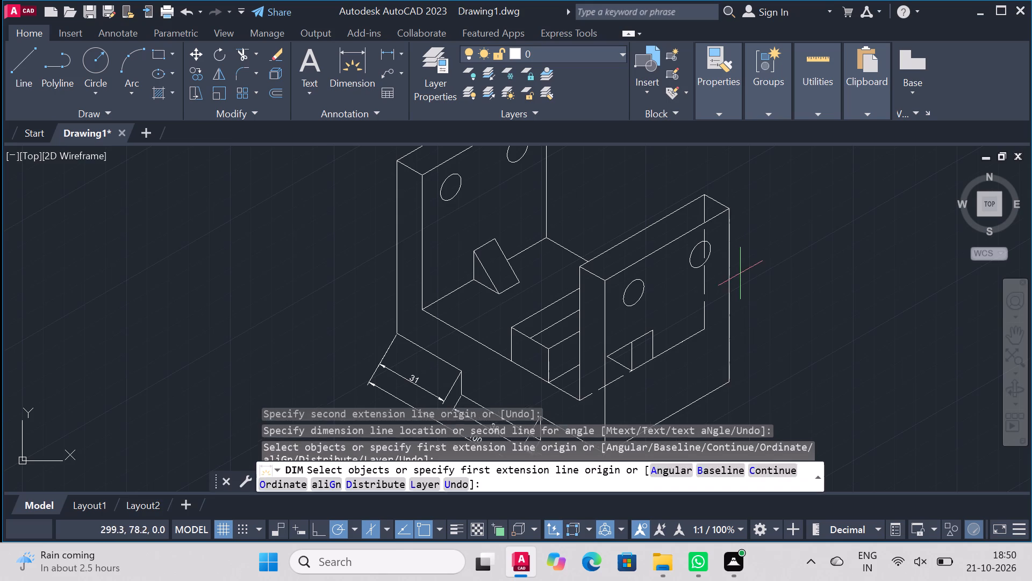
scroll(746, 285, down, 1)
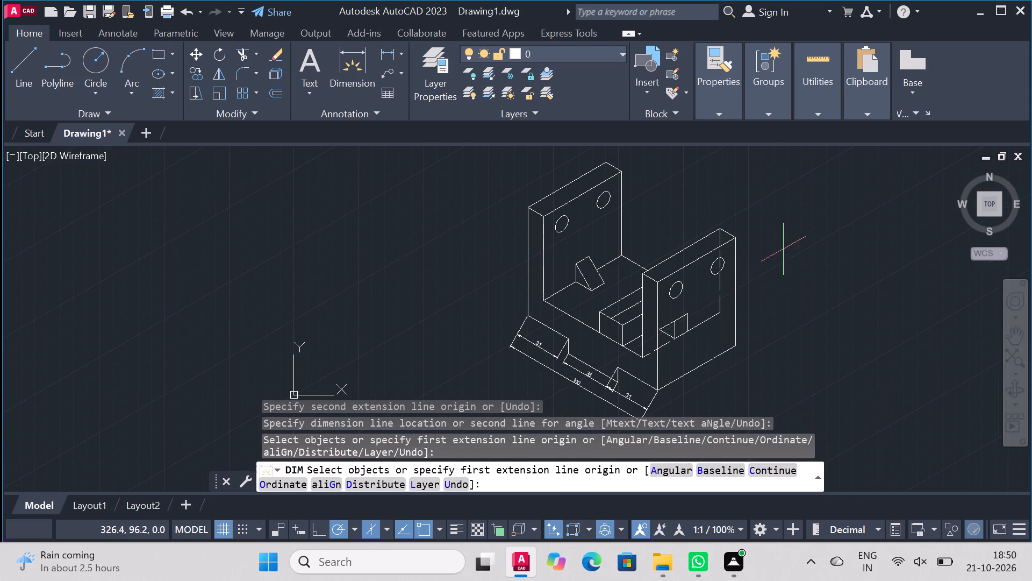
scroll(783, 249, up, 1)
click(709, 321)
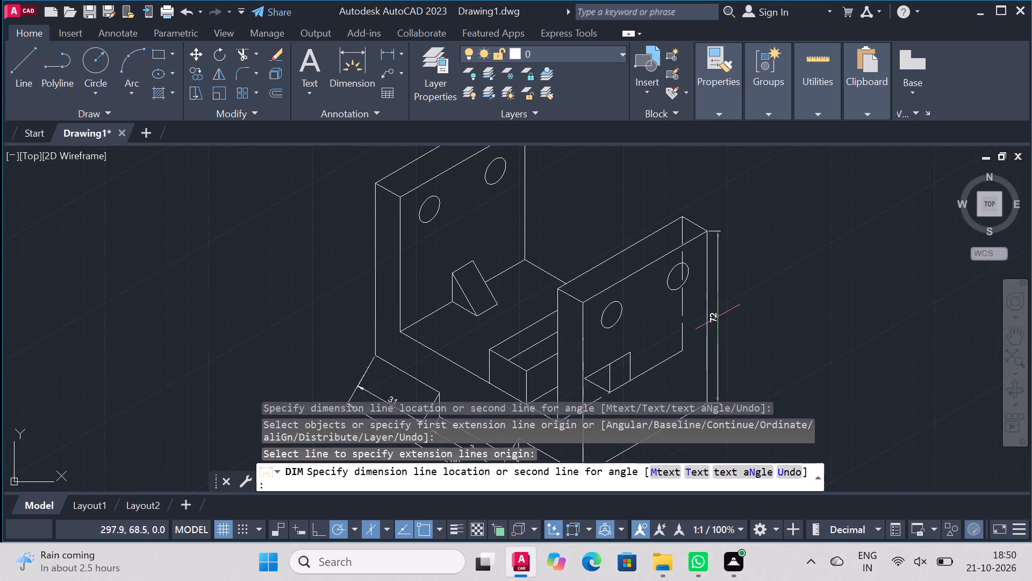
click(750, 302)
click(682, 279)
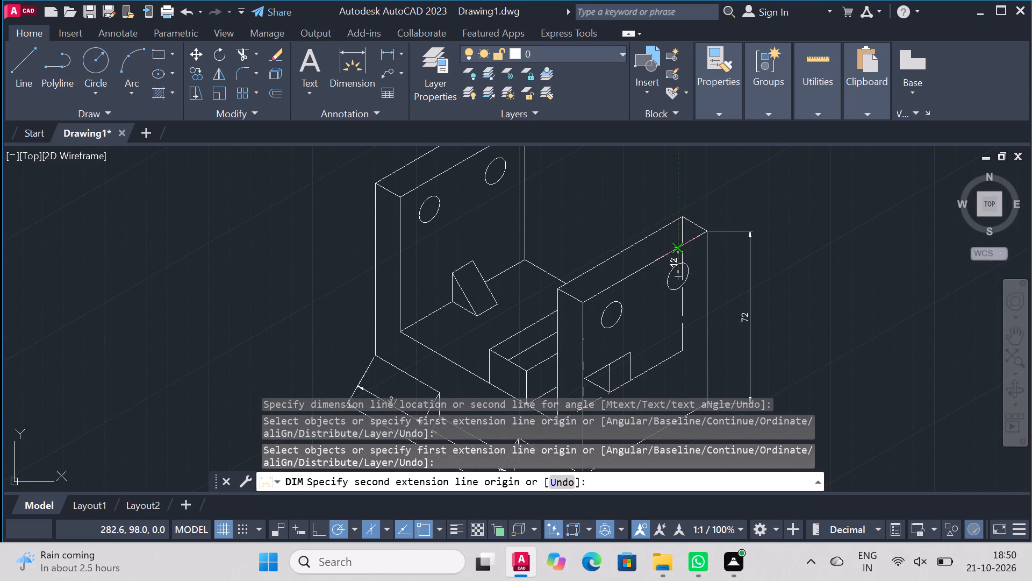
click(675, 247)
click(727, 241)
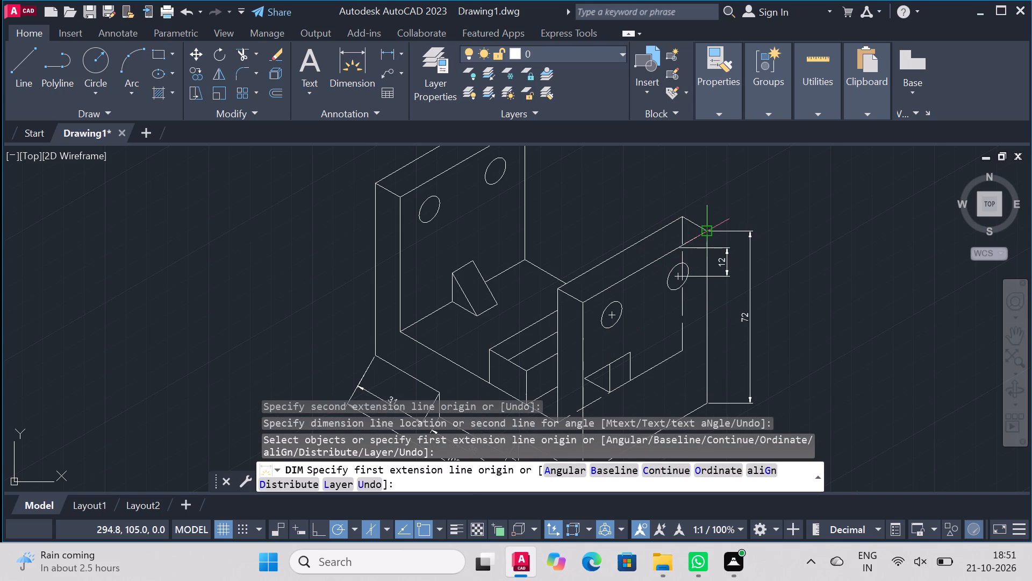
Dimension the thickness of the right and left uprights along their short rear top edges.
scroll(711, 217, up, 2)
click(676, 234)
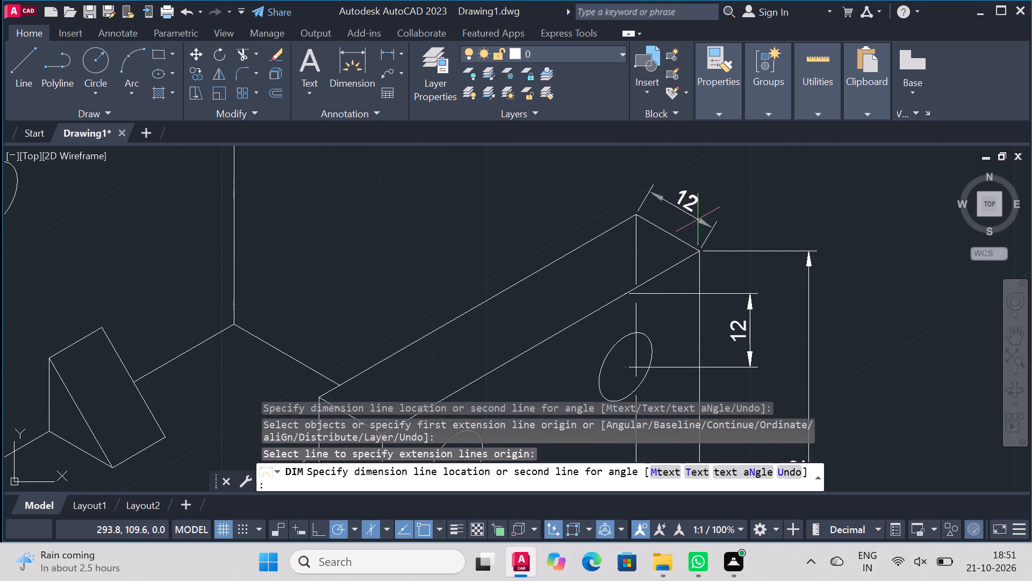
click(708, 208)
scroll(653, 272, down, 4)
scroll(549, 214, up, 3)
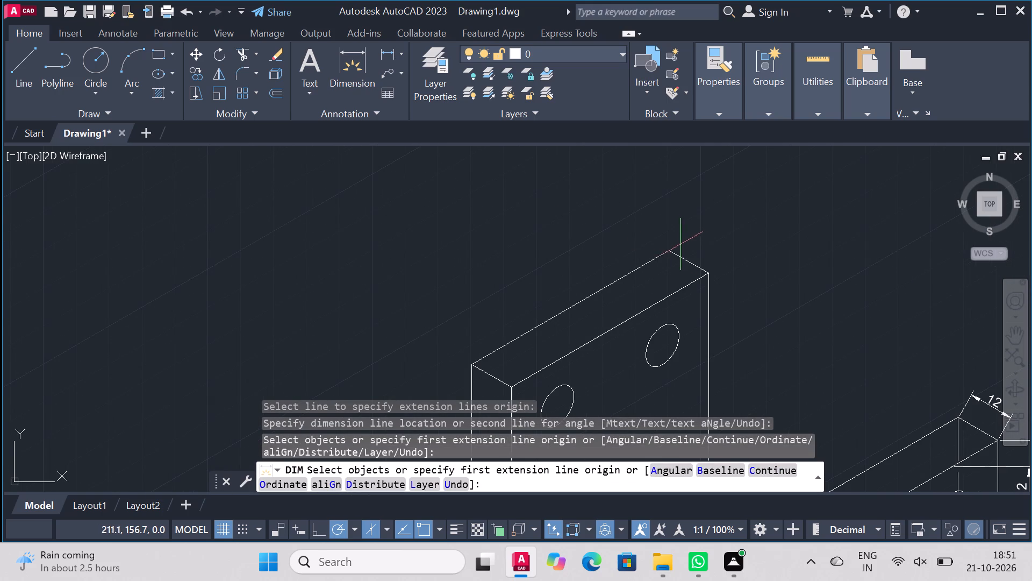
click(687, 258)
click(719, 235)
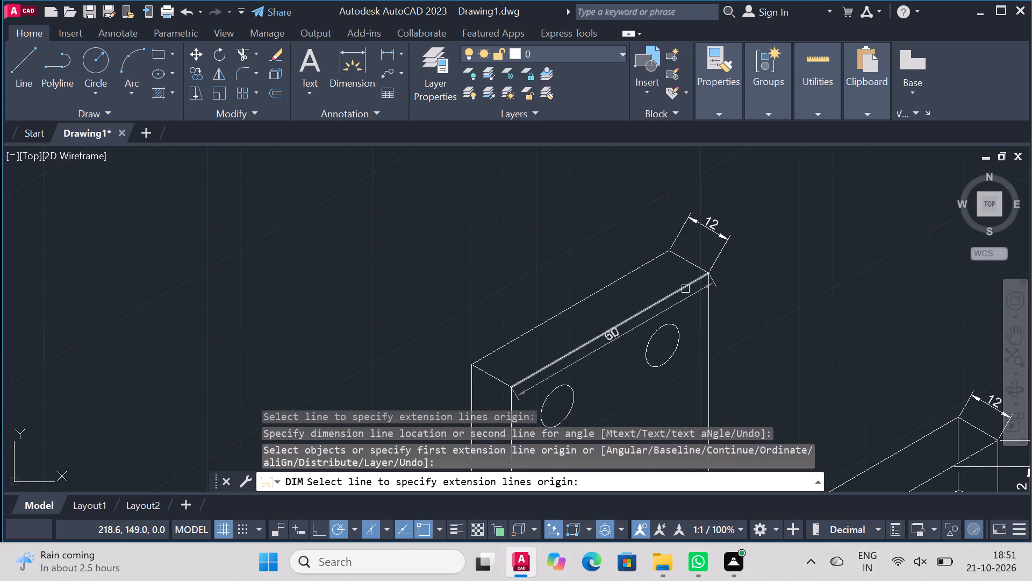
On the left upright's inner face, dimension the hole centre spacing and each centre's distance to the nearest vertical edge in one aligned row.
scroll(747, 315, down, 2)
scroll(729, 363, up, 2)
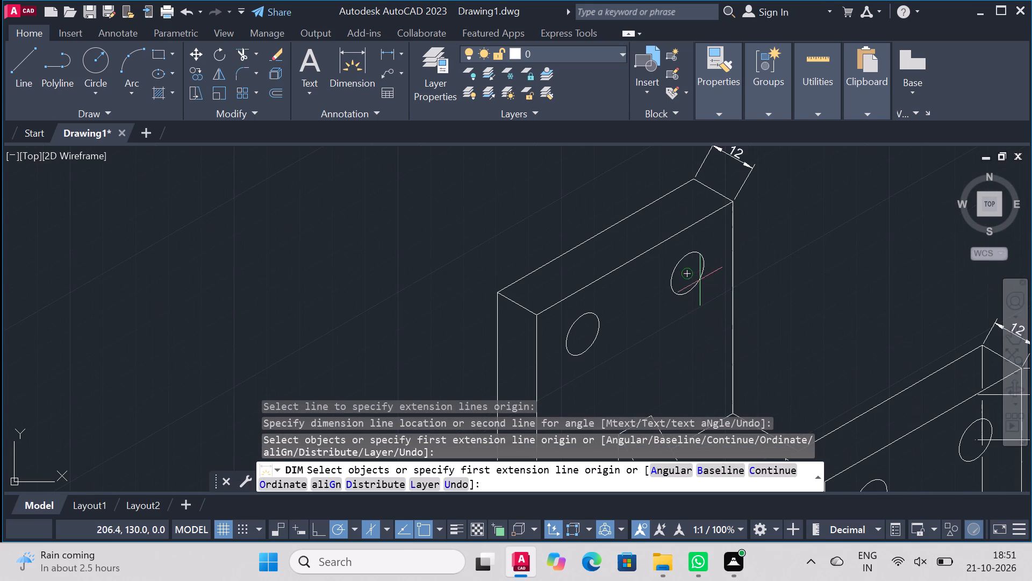
click(688, 277)
click(736, 248)
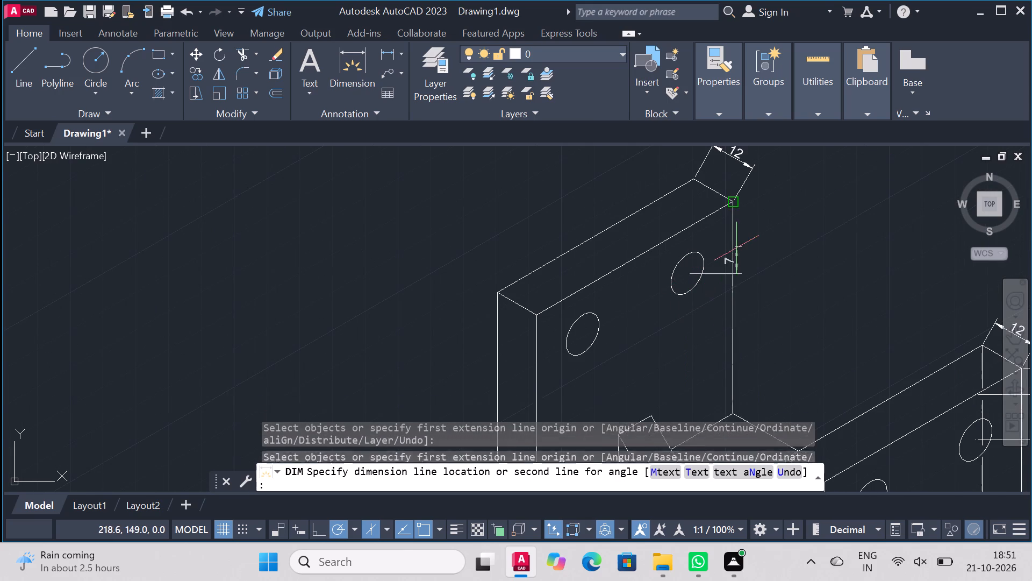
click(716, 303)
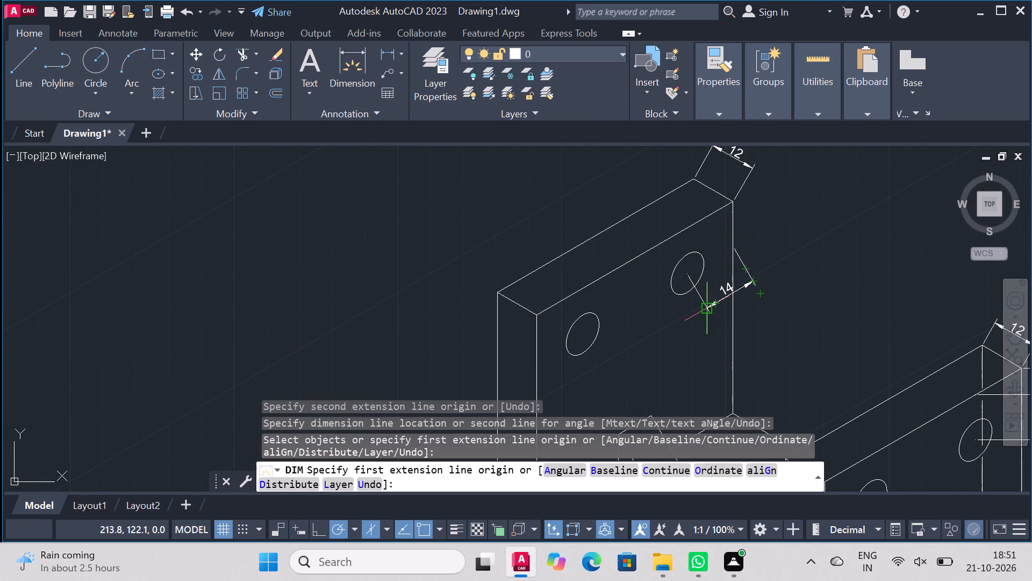
click(689, 274)
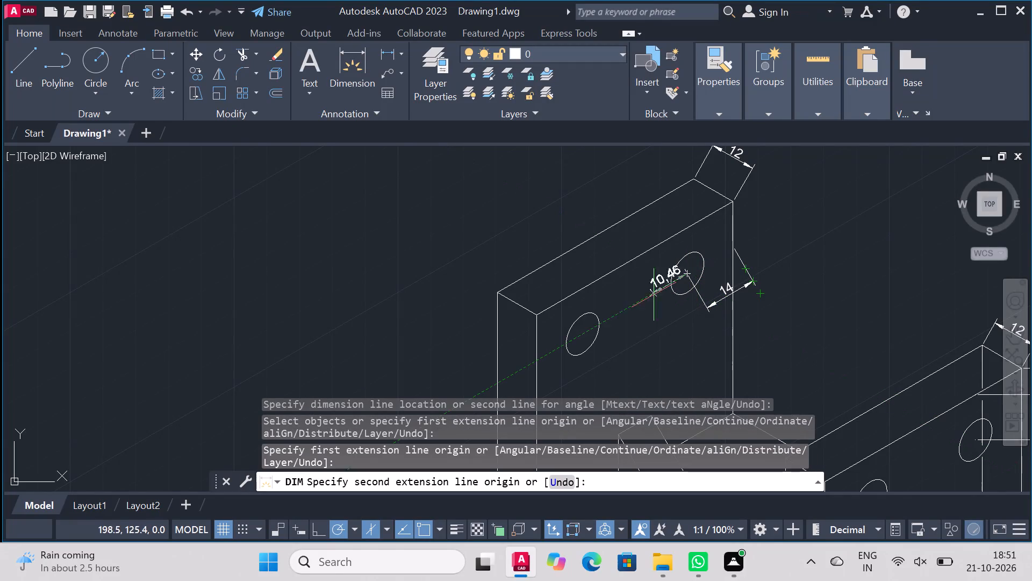
click(578, 336)
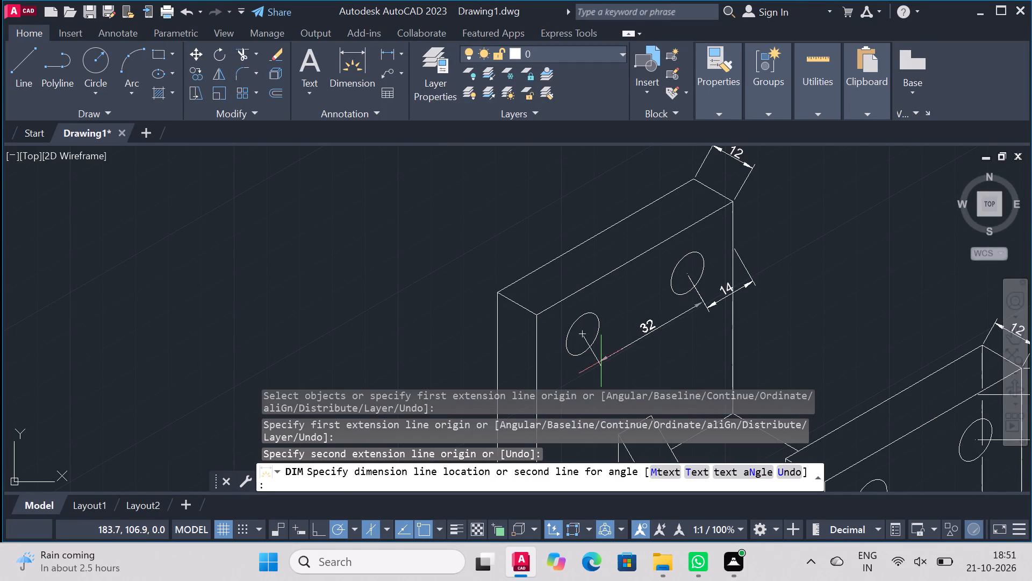
click(603, 367)
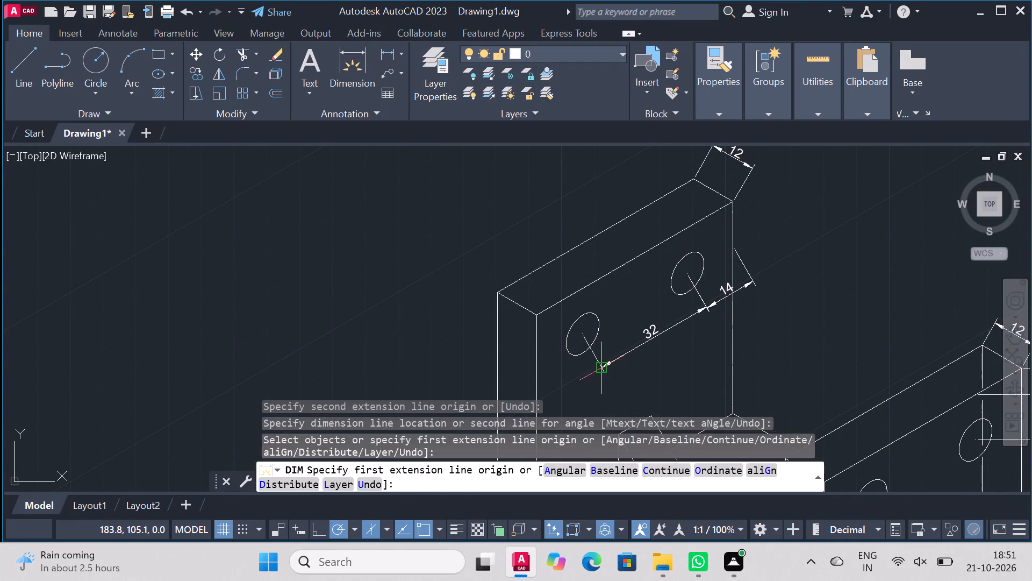
scroll(752, 273, down, 1)
scroll(694, 356, up, 2)
click(569, 248)
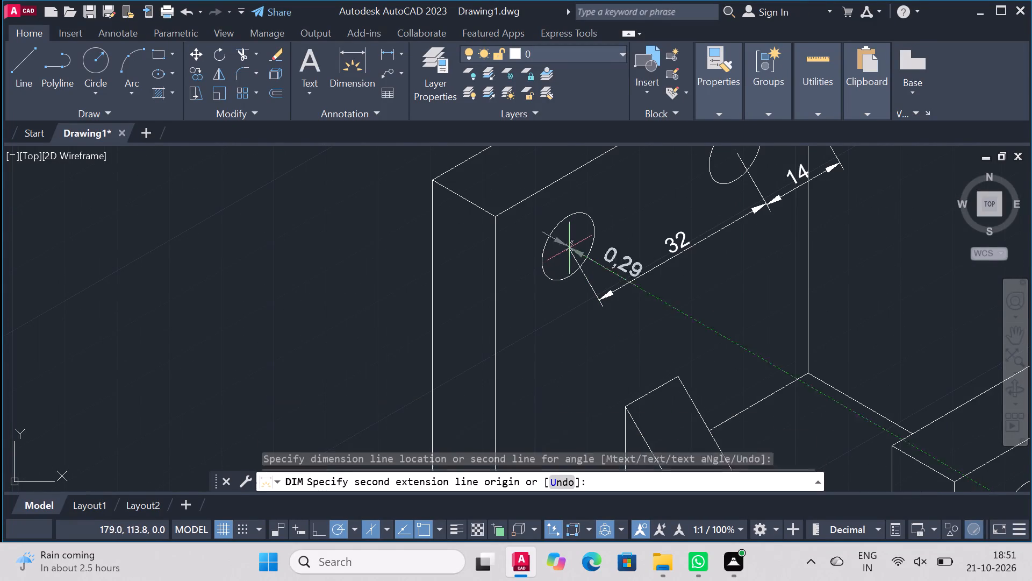
click(496, 291)
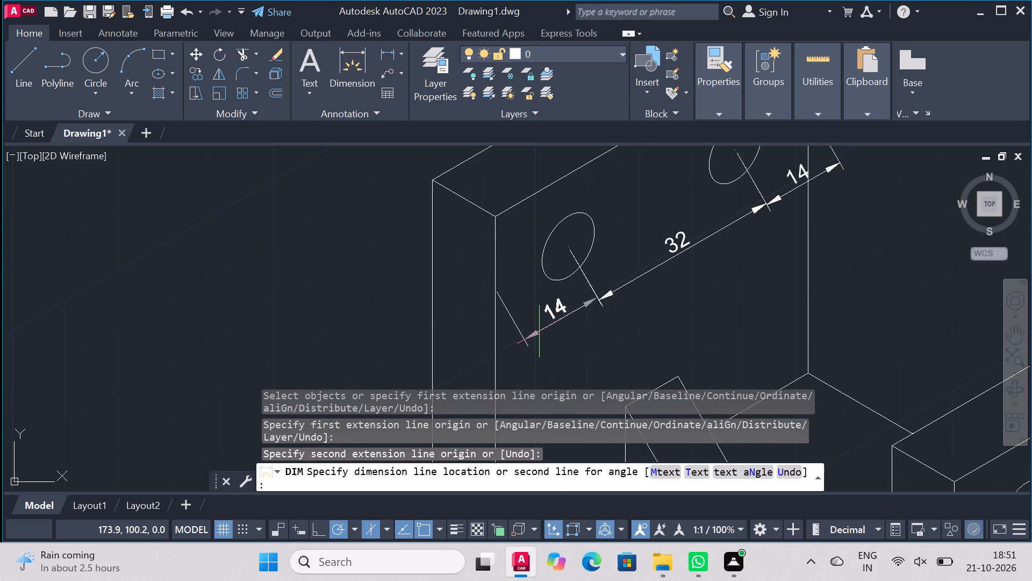
click(539, 335)
Dimension the left triangular rib's base length on the floor, its width along the top edge, and its vertical height.
scroll(687, 309, down, 1)
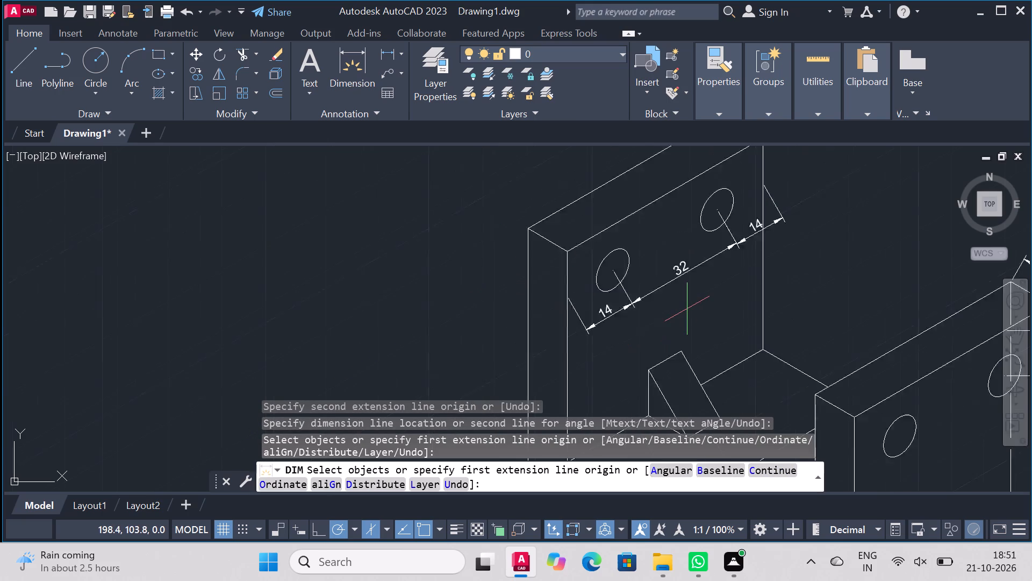
scroll(687, 309, down, 1)
scroll(694, 368, up, 1)
scroll(707, 311, down, 2)
scroll(707, 371, up, 2)
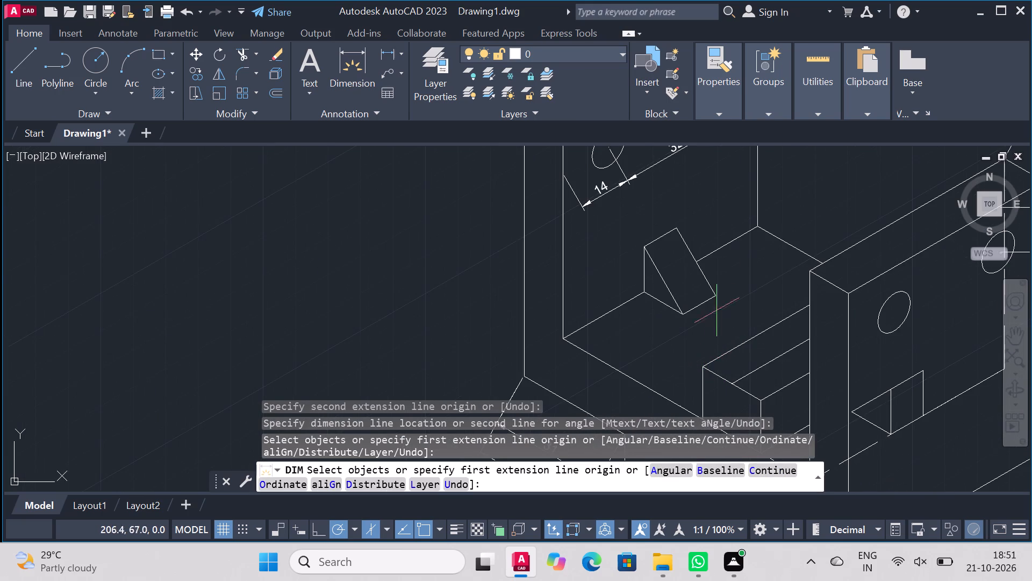
scroll(723, 290, down, 2)
scroll(720, 355, up, 3)
scroll(630, 319, down, 3)
scroll(635, 265, up, 3)
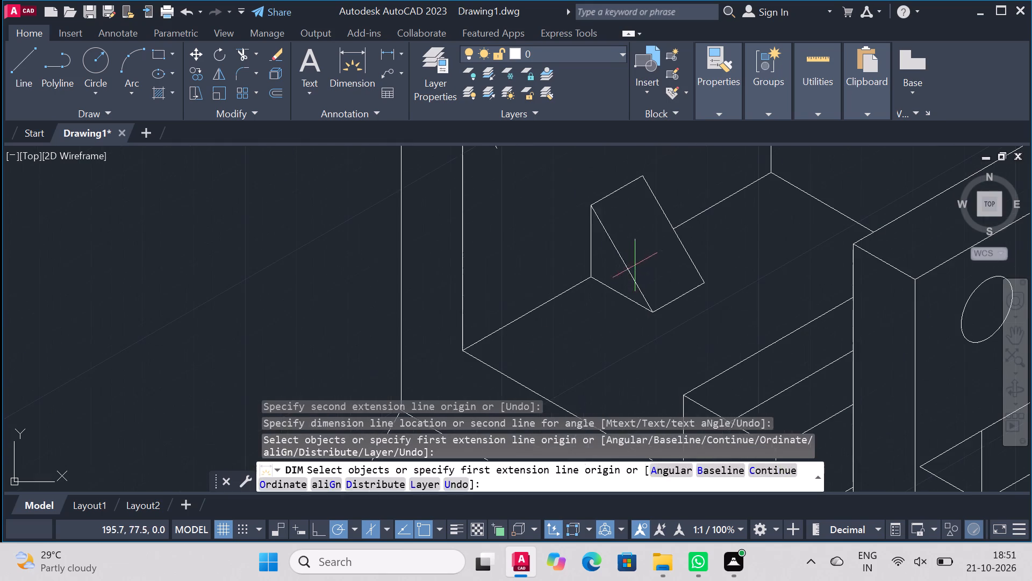
click(617, 296)
click(598, 328)
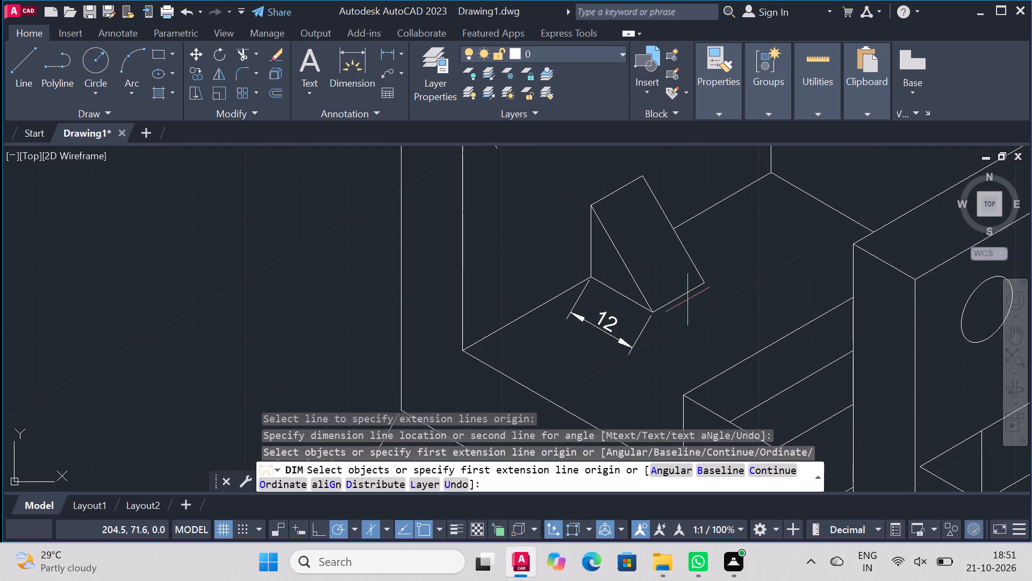
click(618, 190)
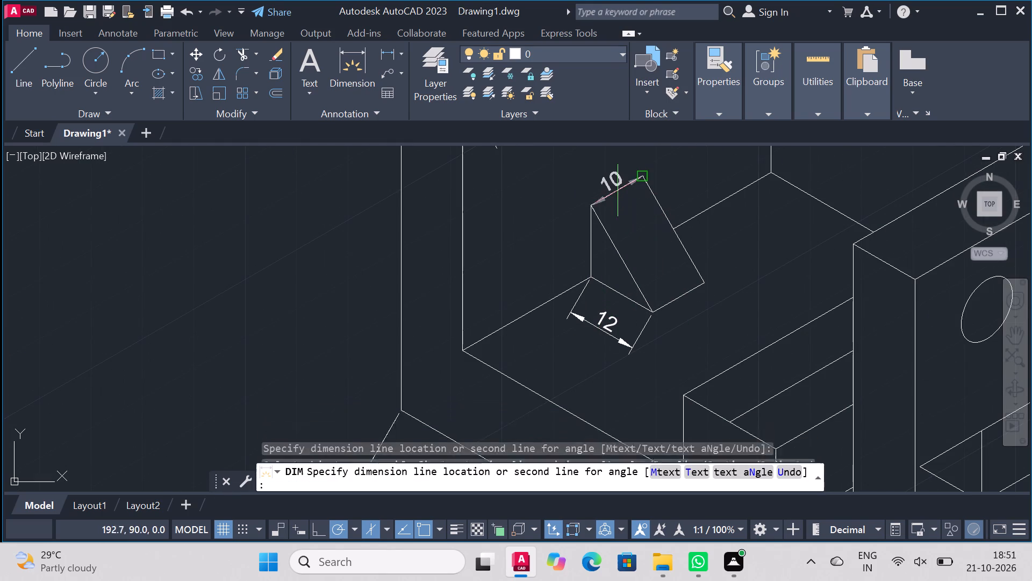
click(610, 172)
click(587, 252)
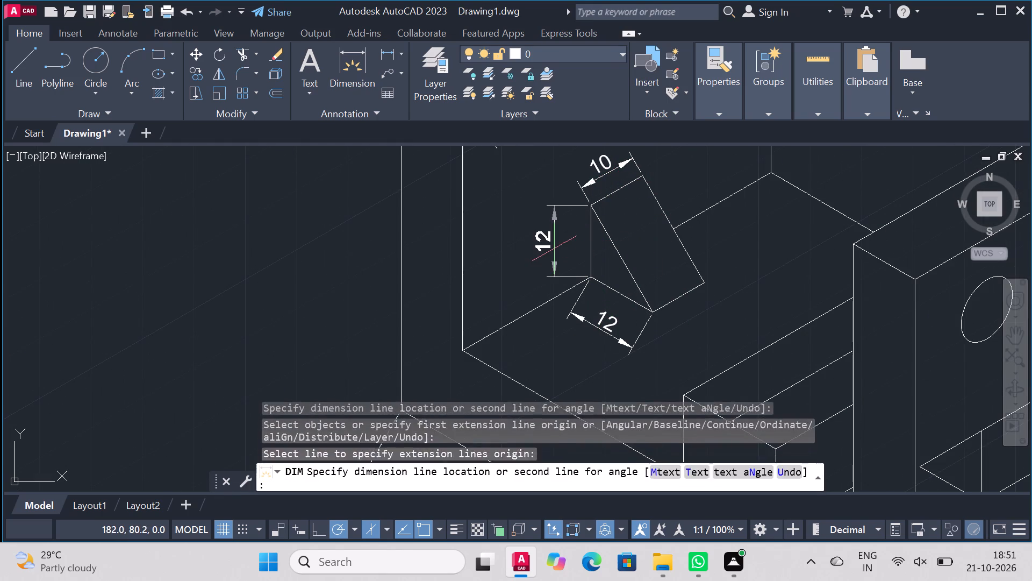
click(554, 249)
Dimension the floor block's width along its short front top edge, placing the dimension just in front of the block.
scroll(759, 249, down, 2)
scroll(744, 302, up, 2)
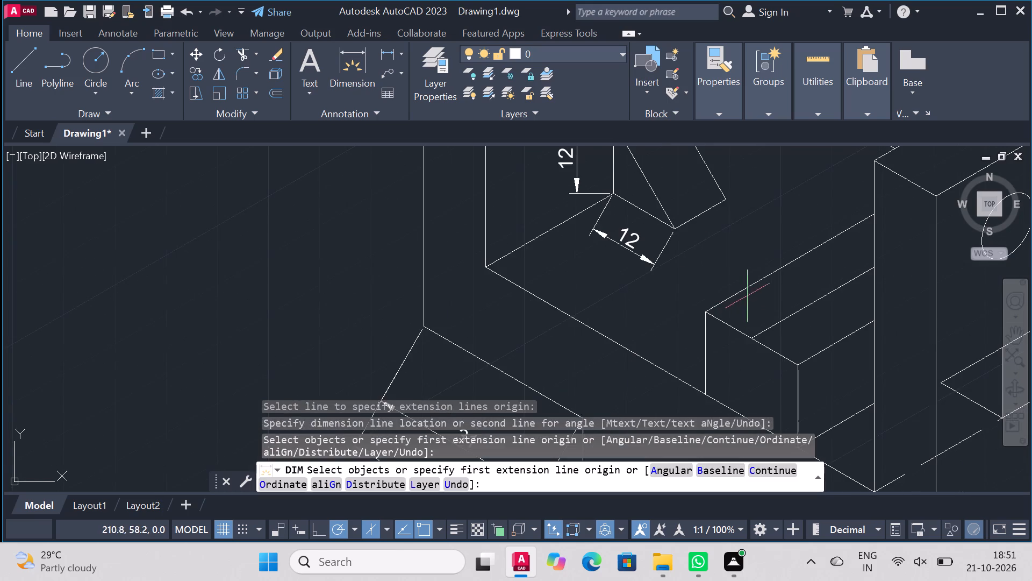
scroll(751, 272, down, 1)
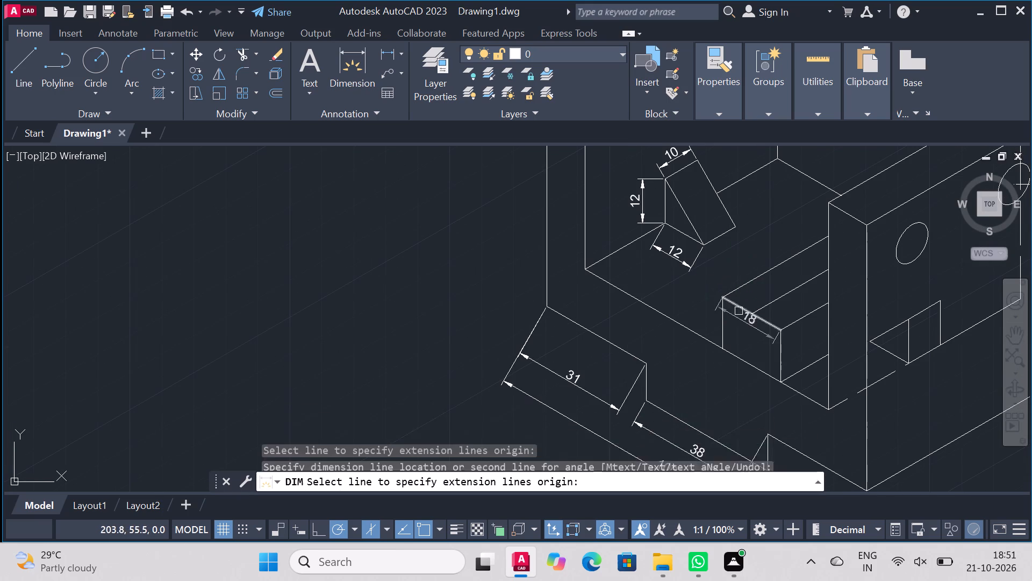
click(746, 309)
click(736, 347)
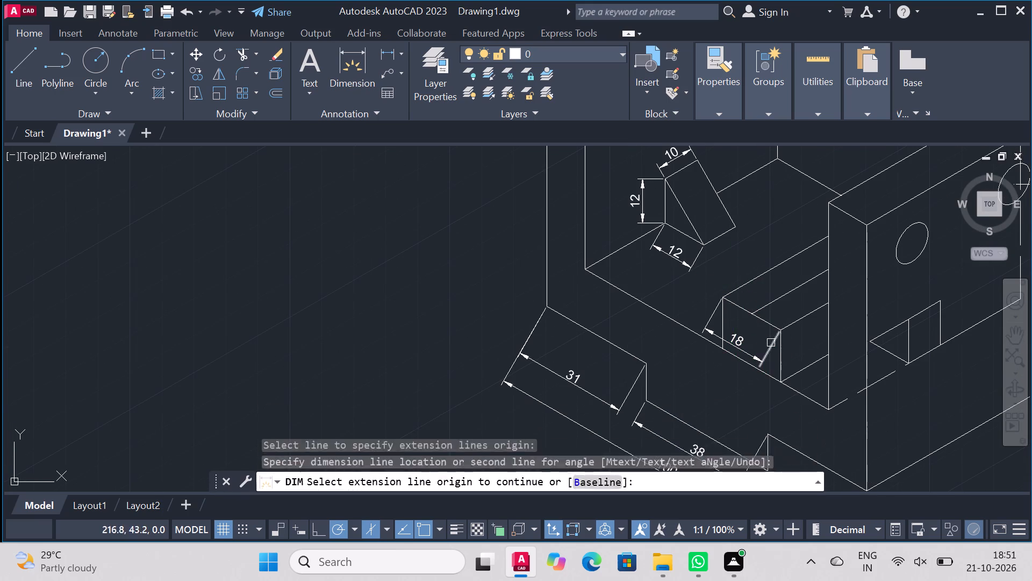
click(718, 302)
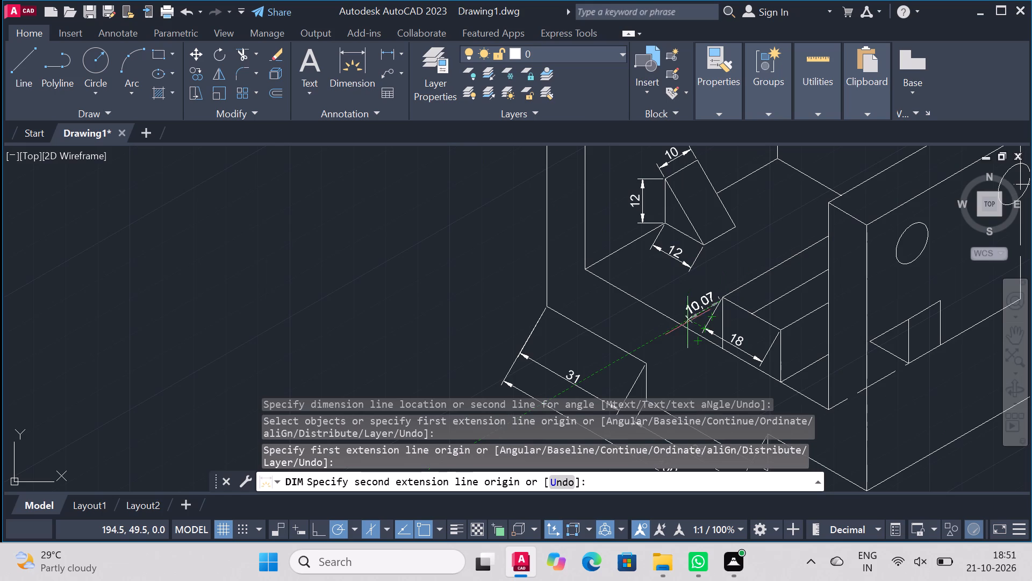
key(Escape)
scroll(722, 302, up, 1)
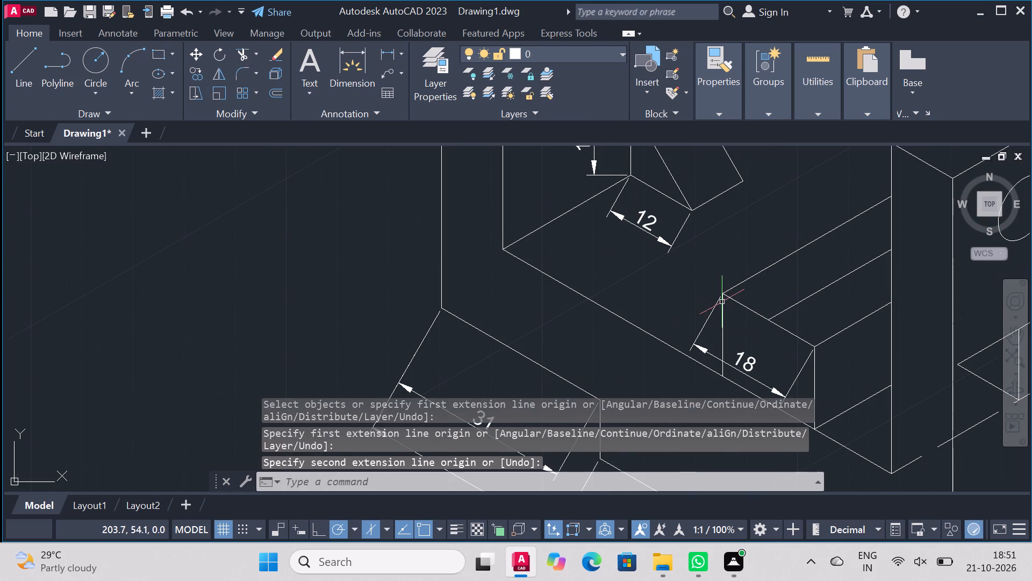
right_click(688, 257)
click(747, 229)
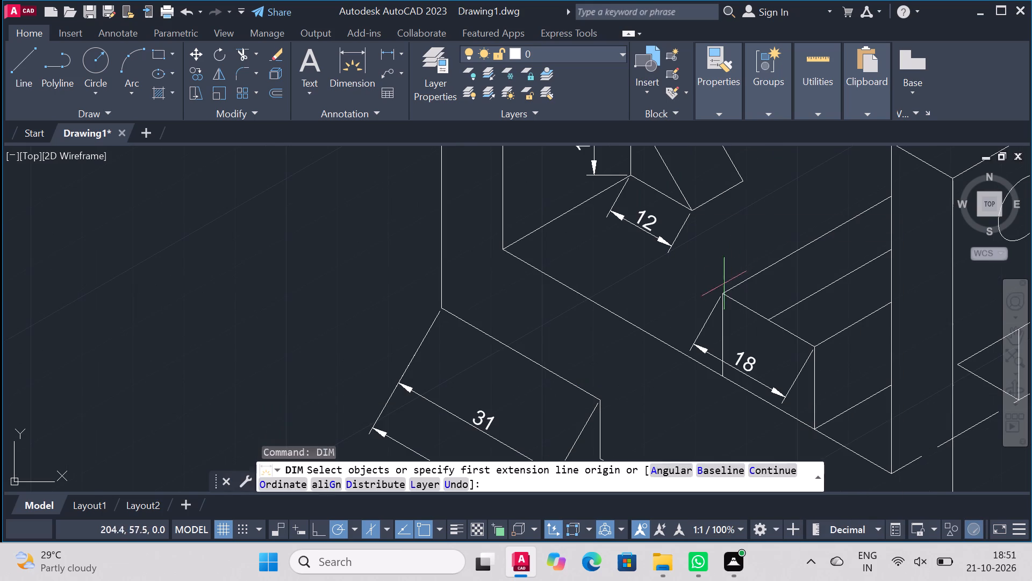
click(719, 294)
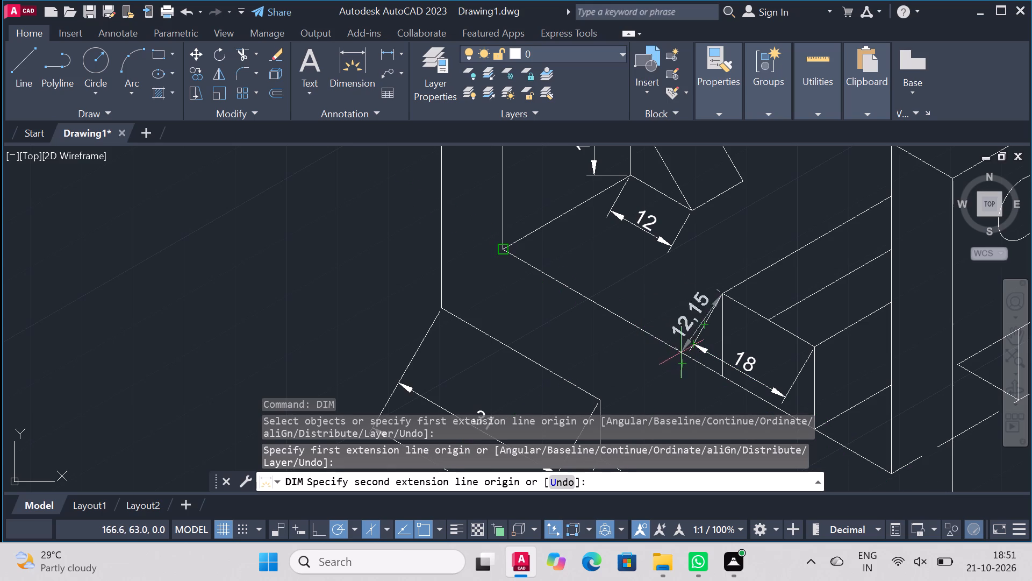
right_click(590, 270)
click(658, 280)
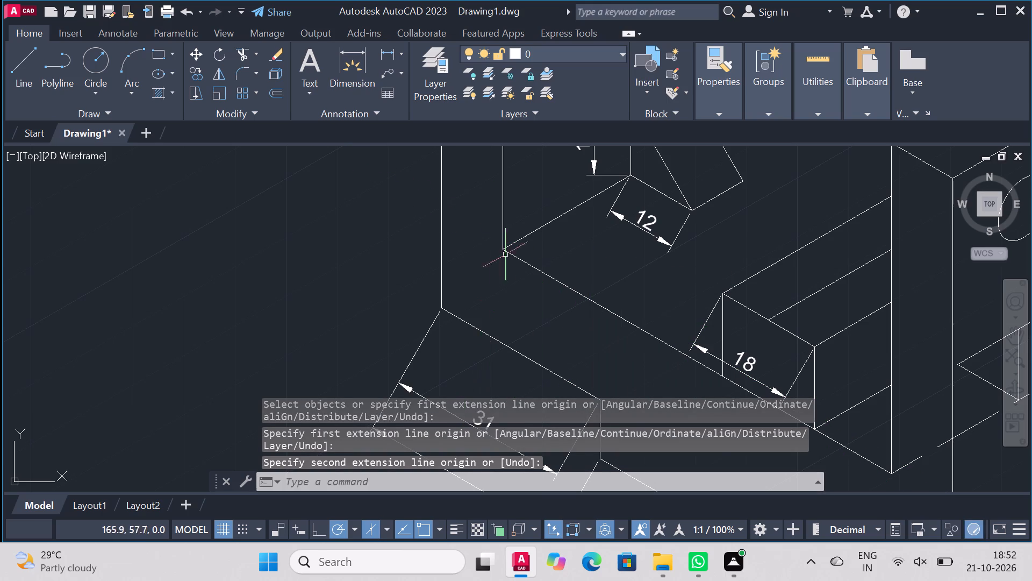
Dimension the vertical distance from the front notch's upper corner beside the left 31 mm edge to the floor's front edge.
click(362, 75)
scroll(522, 275, down, 2)
scroll(540, 317, up, 2)
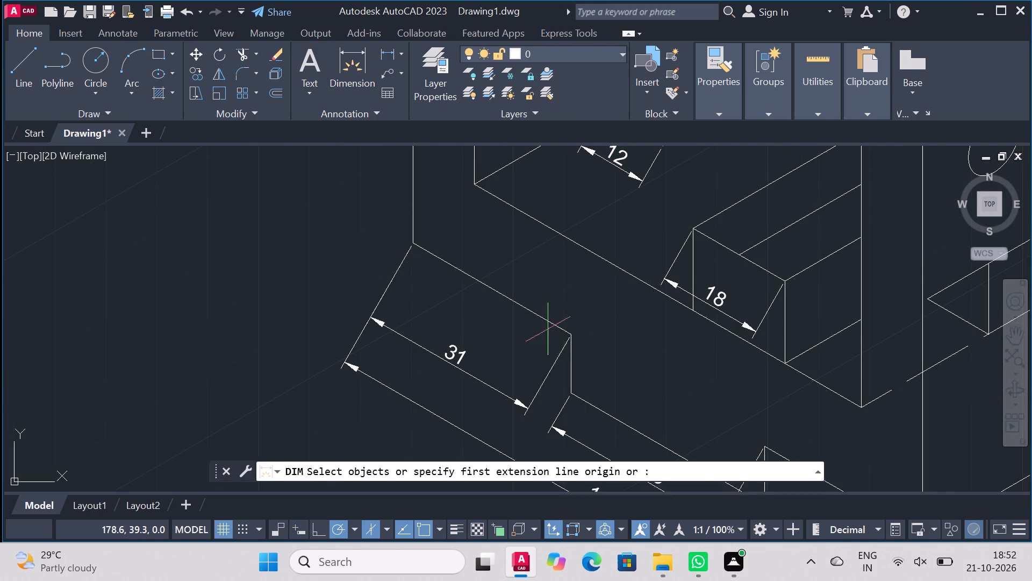
click(575, 331)
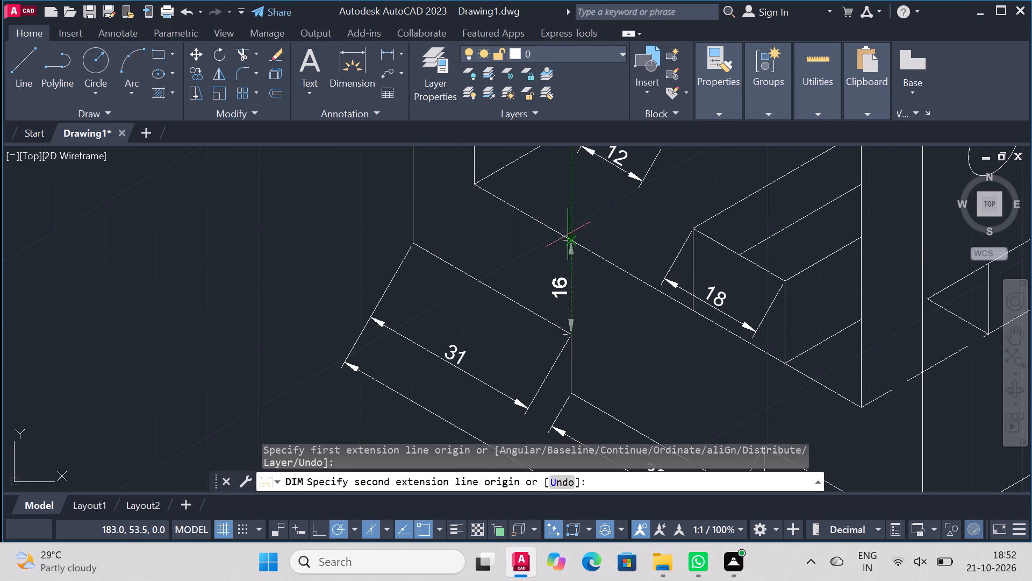
click(571, 236)
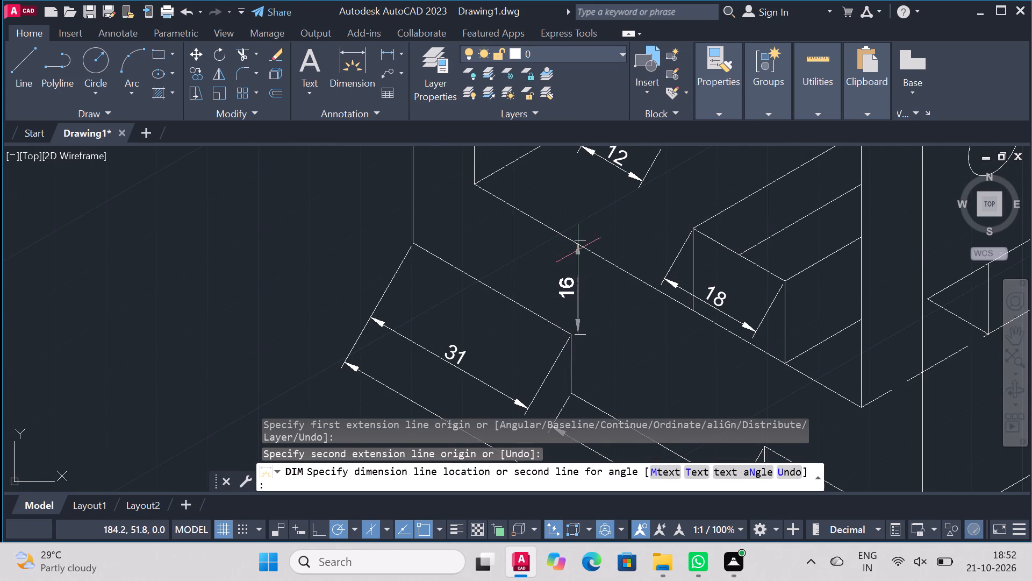
click(578, 250)
right_click(612, 225)
click(650, 223)
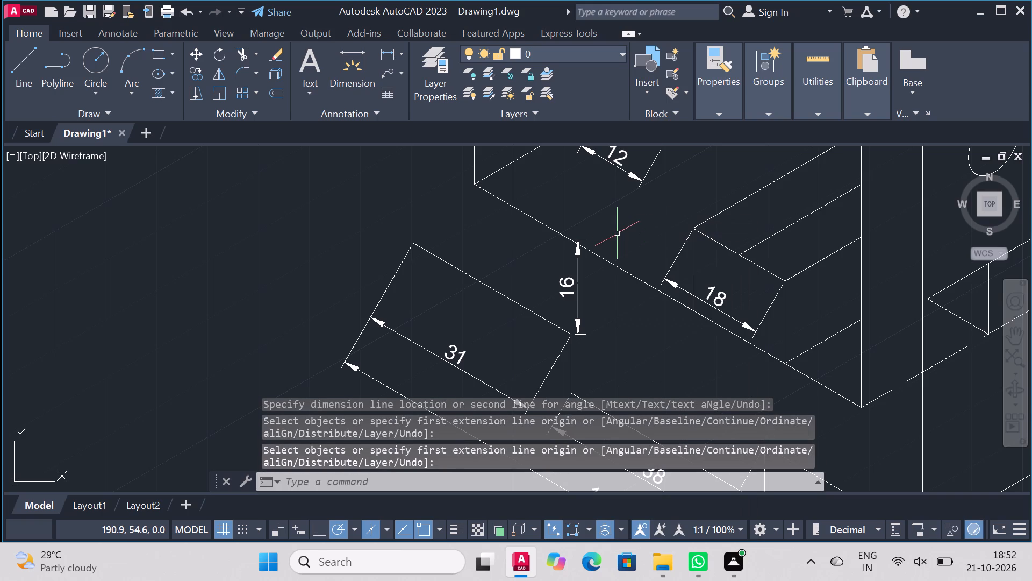
Dimension the left upright's outer front vertical edge and its long outer top edge.
scroll(529, 287, down, 4)
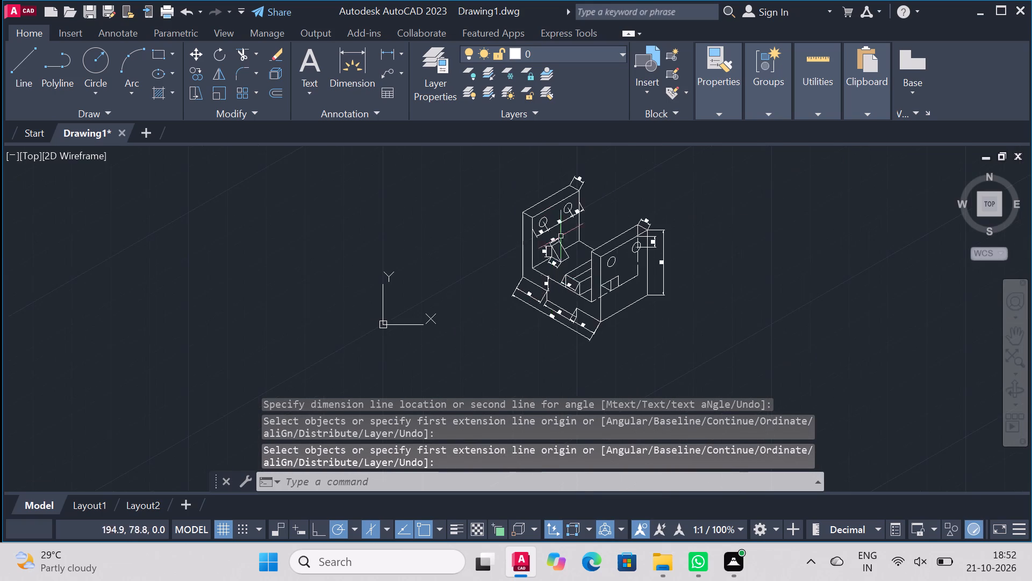
scroll(568, 195, up, 2)
scroll(578, 264, down, 2)
scroll(578, 292, up, 2)
right_click(289, 237)
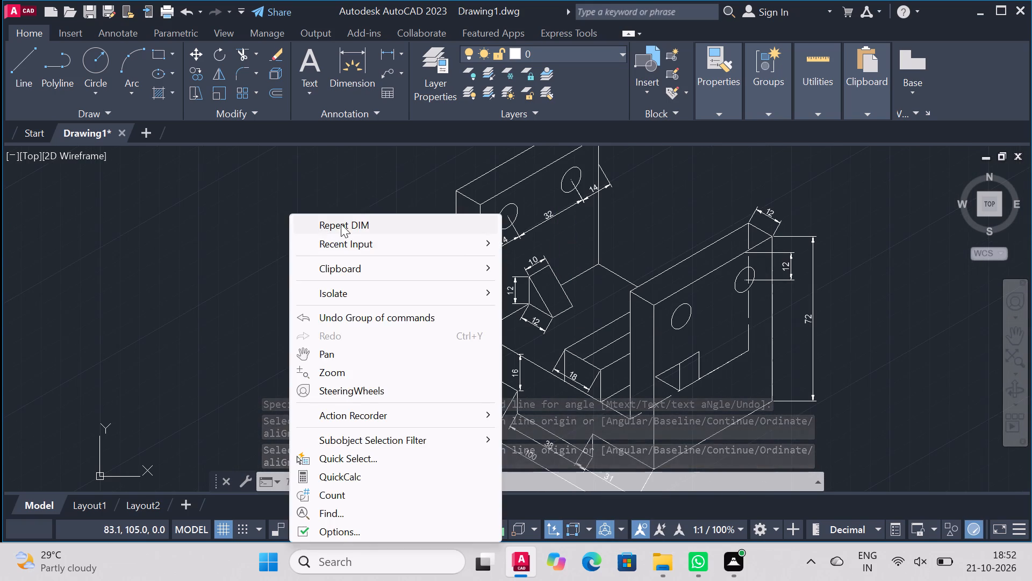
click(349, 220)
click(453, 257)
click(395, 258)
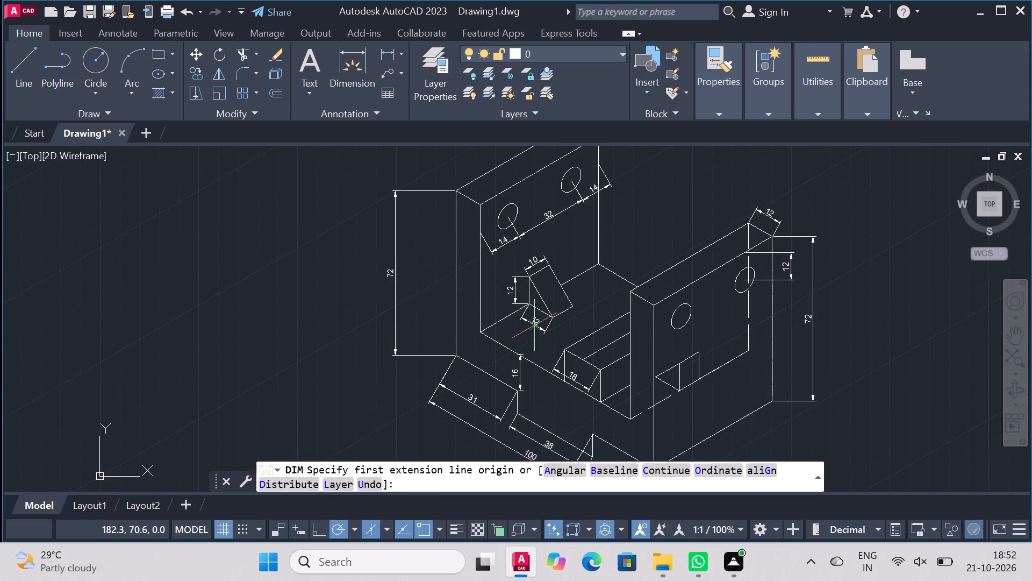
scroll(582, 332, down, 2)
scroll(572, 240, up, 1)
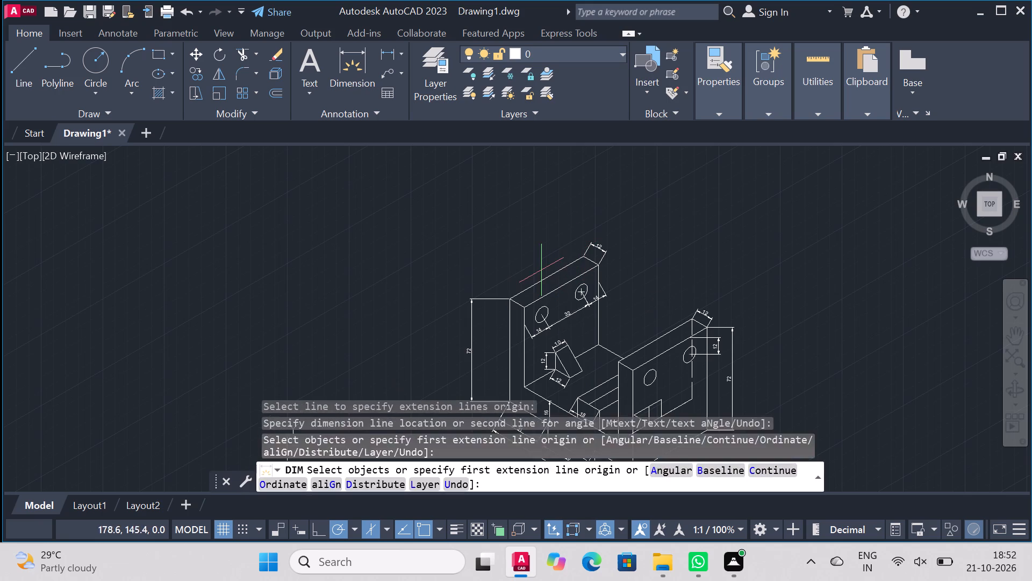
click(544, 275)
click(528, 261)
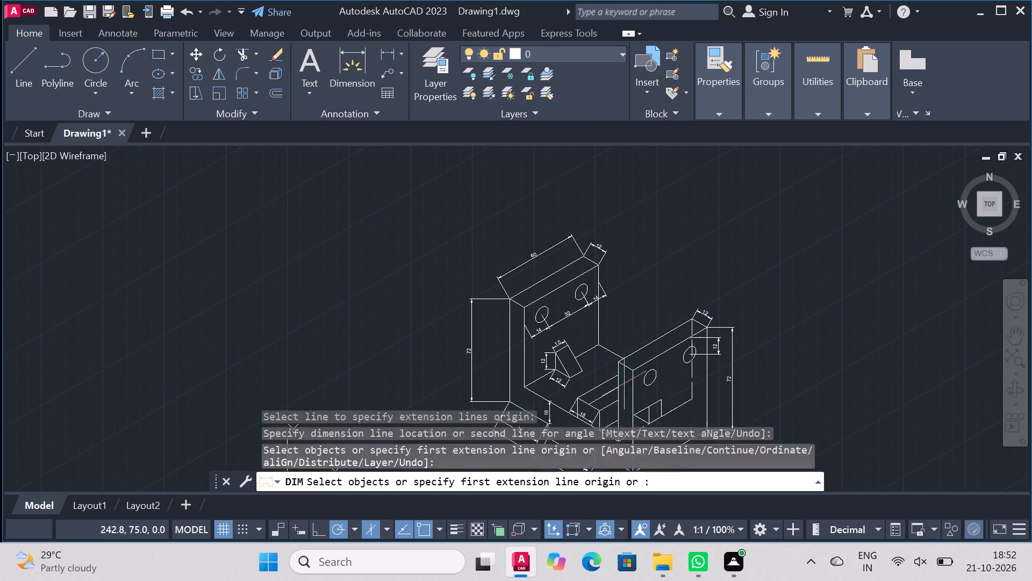
Dimension the depth of the front notch along its short vertical edge nearest the right upright.
scroll(622, 307, down, 1)
scroll(600, 375, up, 1)
scroll(614, 349, down, 1)
scroll(618, 407, up, 1)
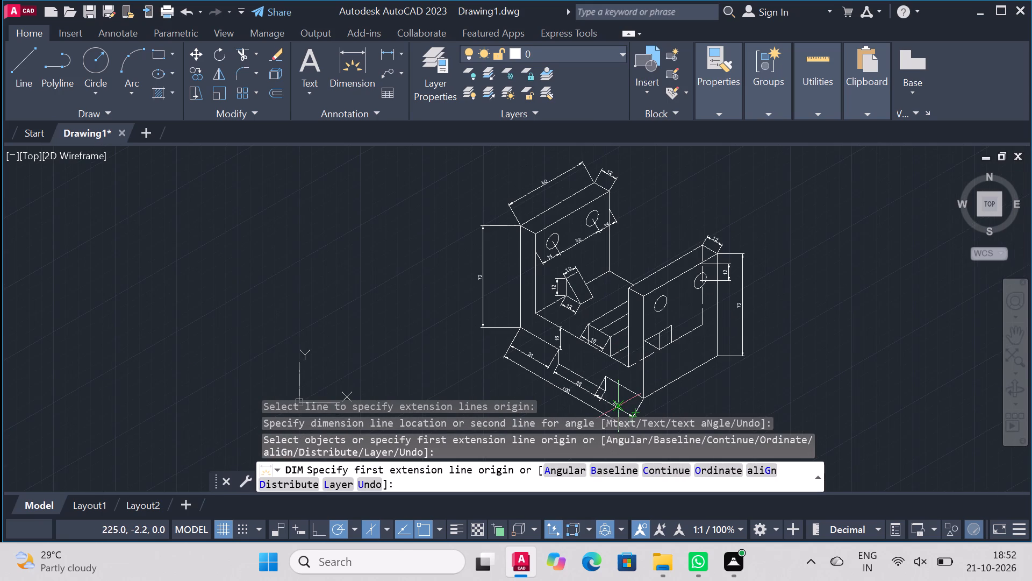
scroll(665, 302, down, 1)
scroll(661, 353, up, 2)
scroll(565, 344, up, 2)
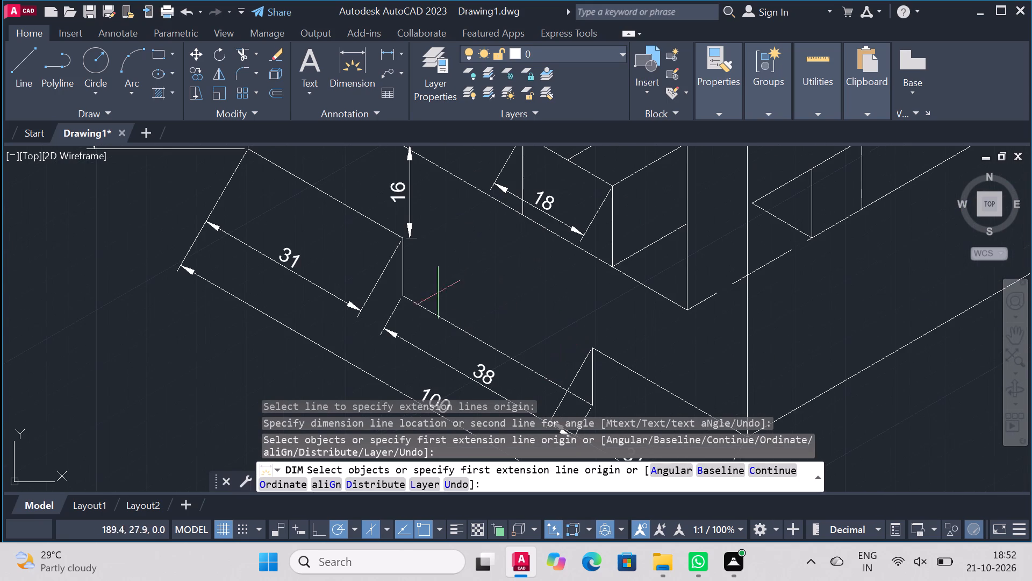
scroll(519, 225, down, 2)
scroll(541, 256, up, 2)
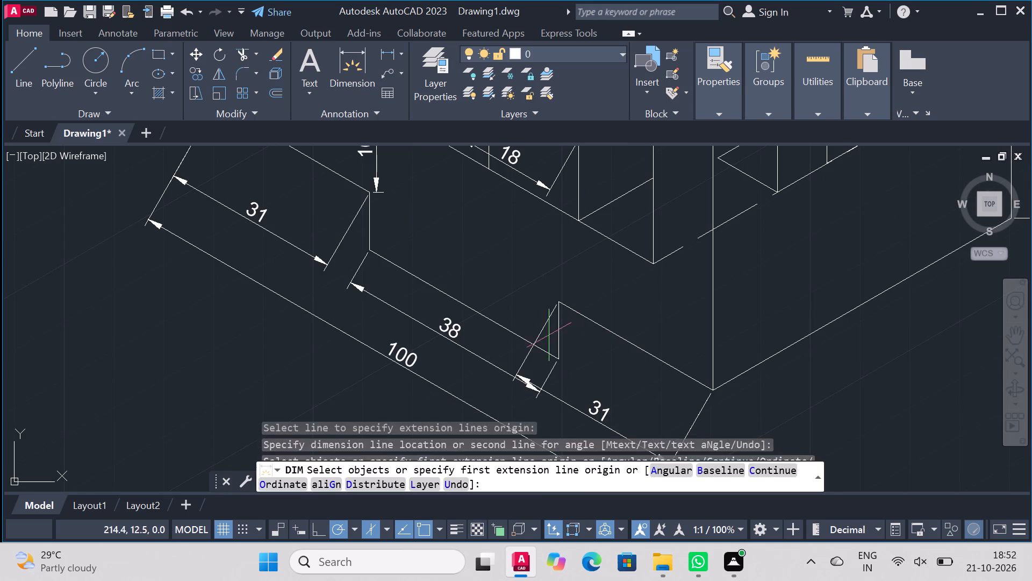
click(561, 335)
click(581, 348)
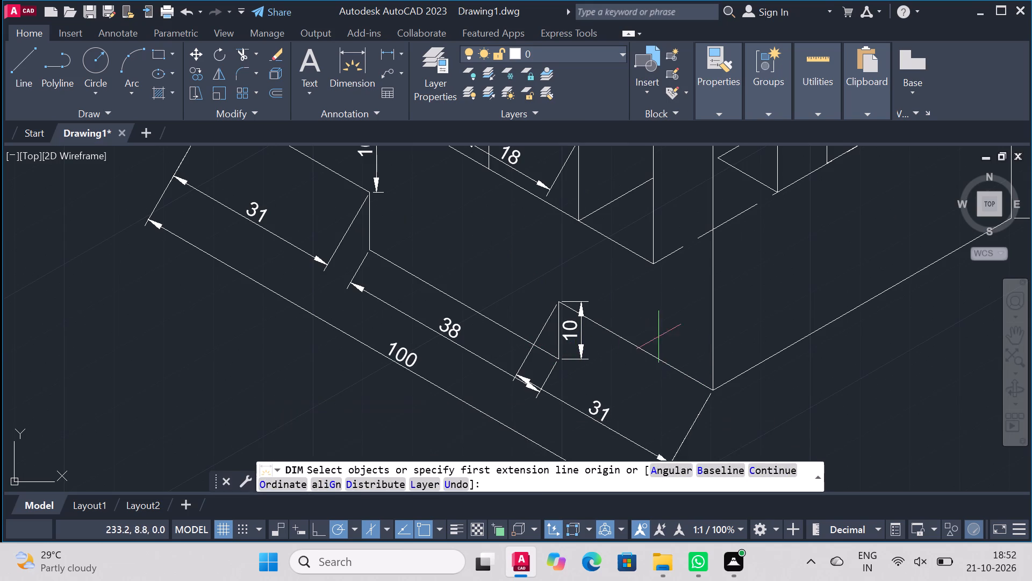
Dimension the radius of the right upright's front hole from its centre to its outline.
scroll(658, 320, down, 2)
scroll(724, 190, down, 1)
scroll(721, 186, up, 3)
scroll(772, 272, down, 2)
scroll(772, 214, up, 2)
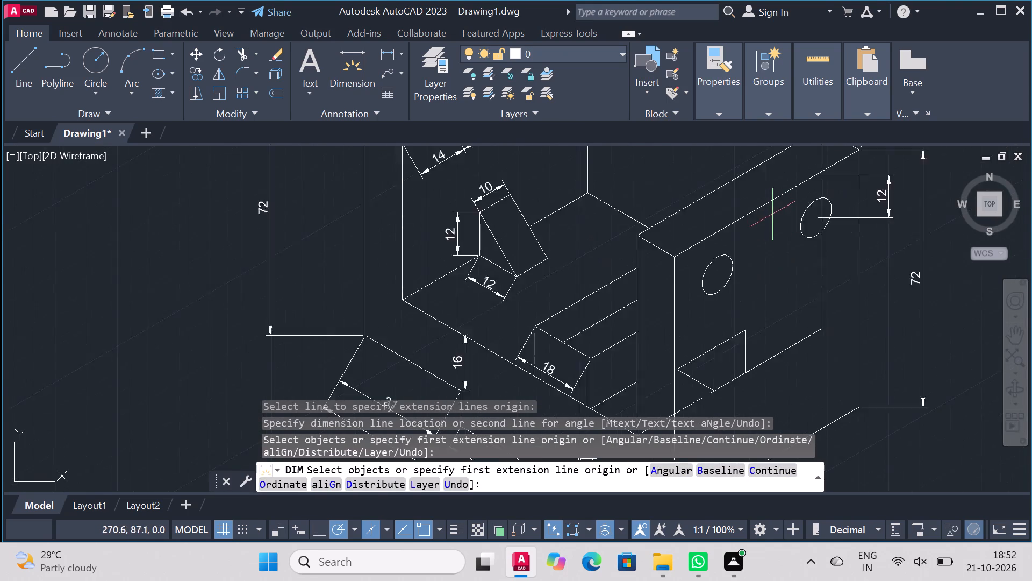
click(684, 314)
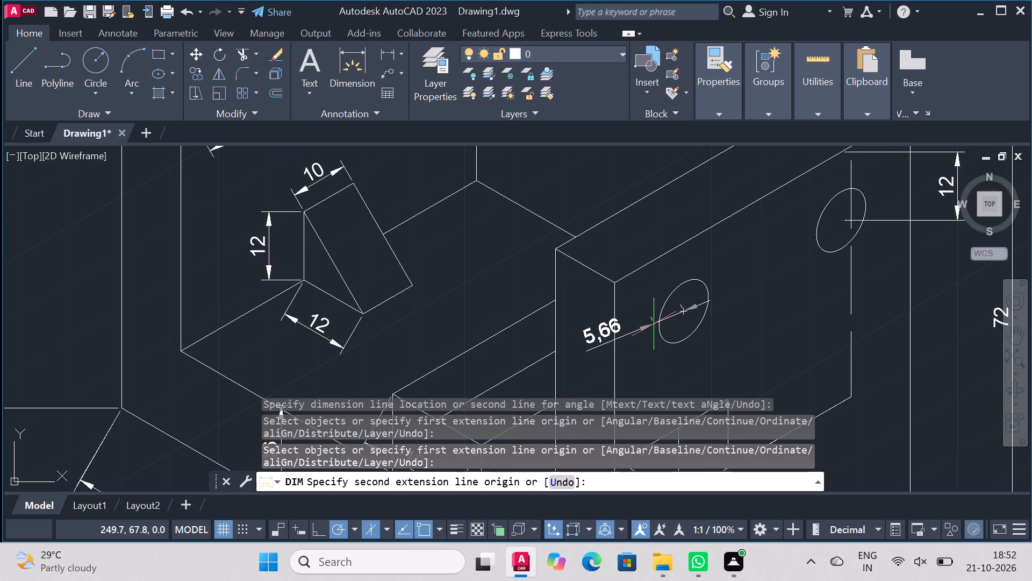
click(658, 328)
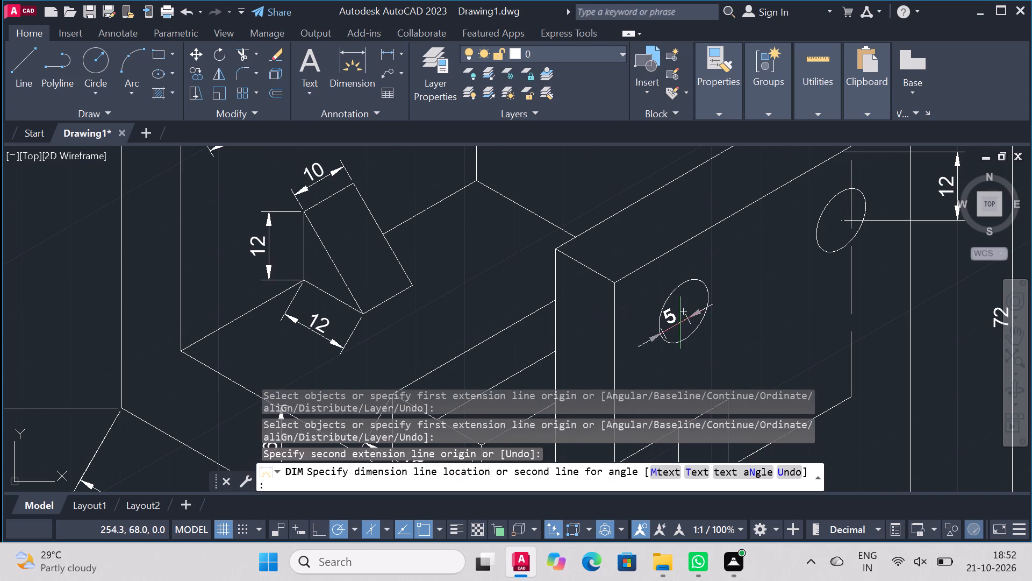
click(680, 323)
Oblique the right upright's 72 height and 12 hole-offset dimensions and the front notch's 16 and 10 vertical dimensions at 30 degrees.
scroll(930, 332, down, 5)
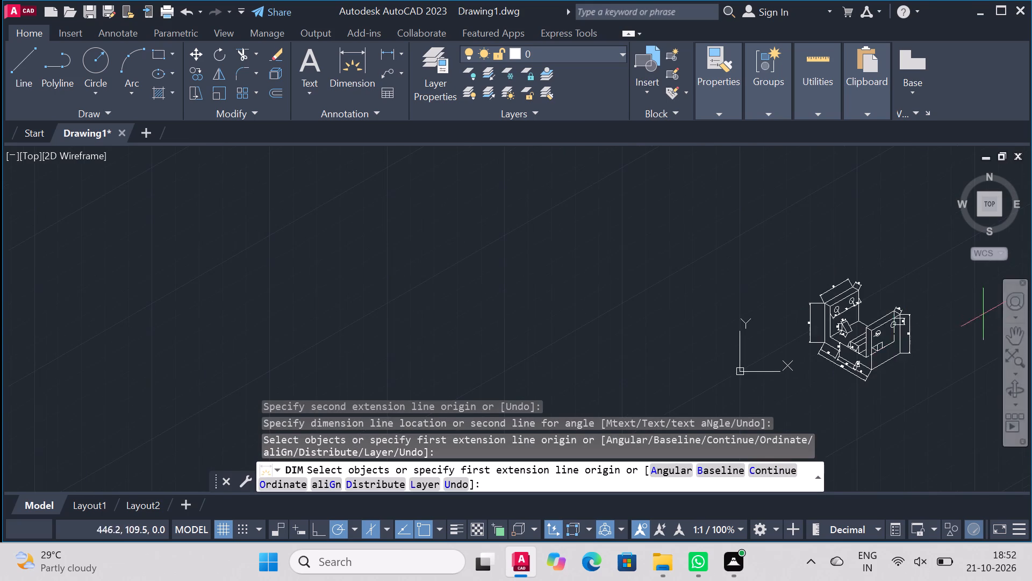
scroll(988, 342, up, 2)
scroll(869, 375, down, 2)
scroll(898, 403, up, 2)
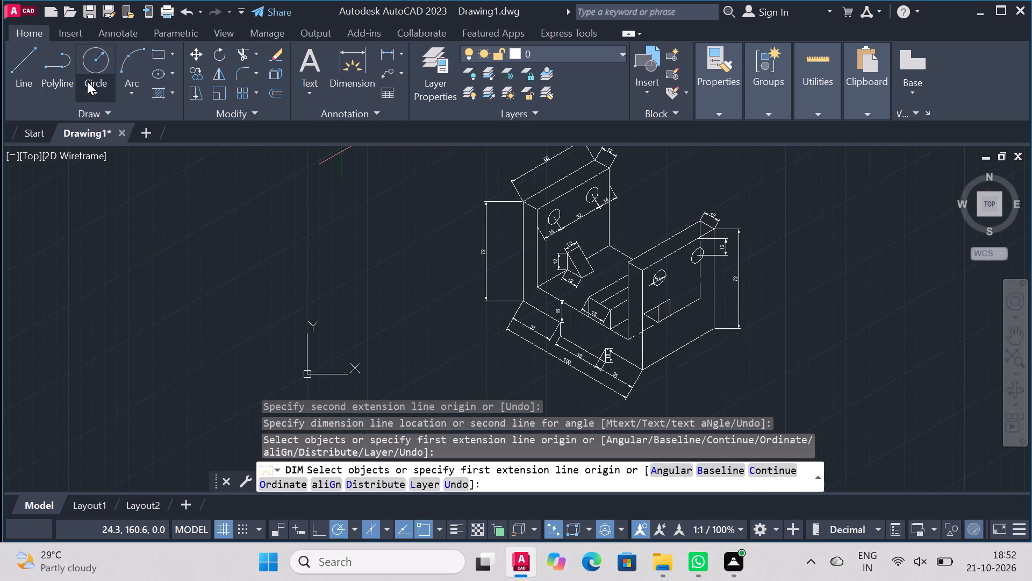
click(123, 33)
click(342, 114)
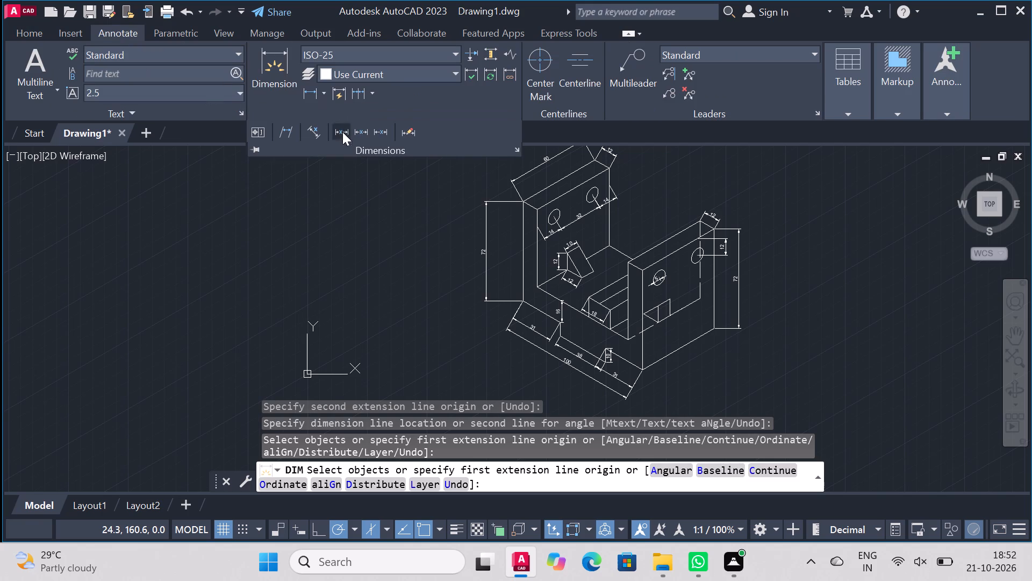
click(284, 137)
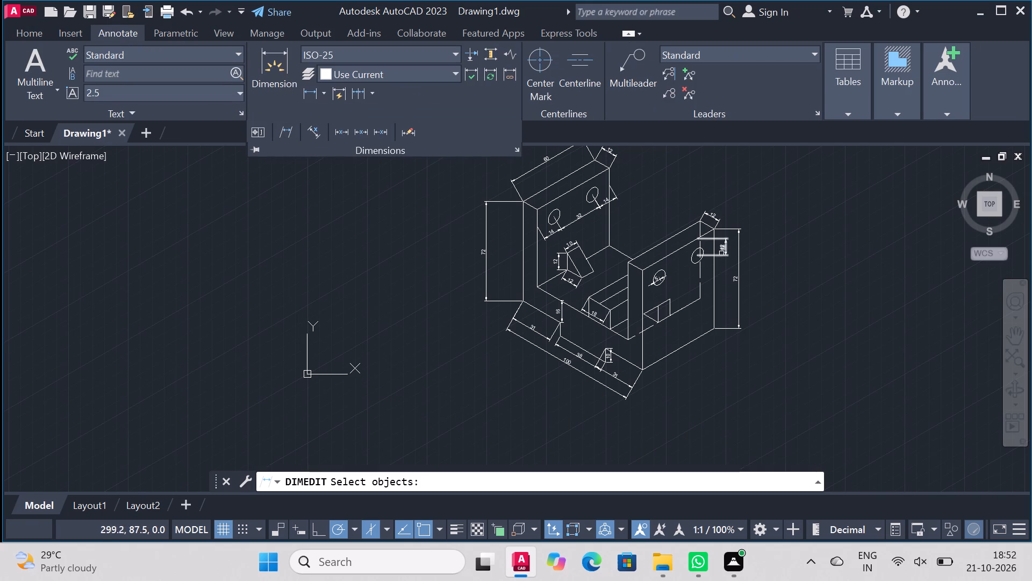
click(741, 270)
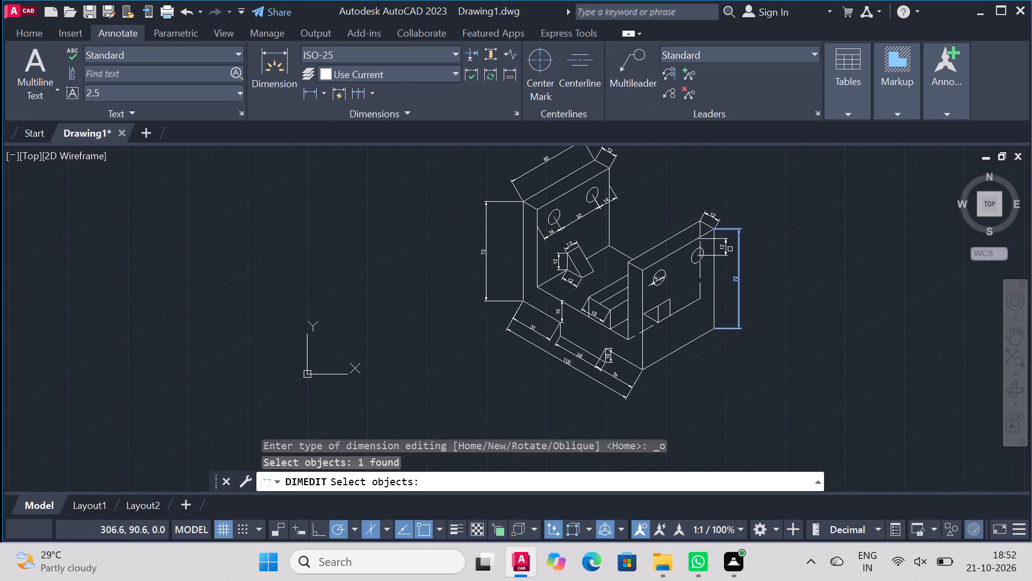
click(726, 250)
scroll(683, 306, up, 2)
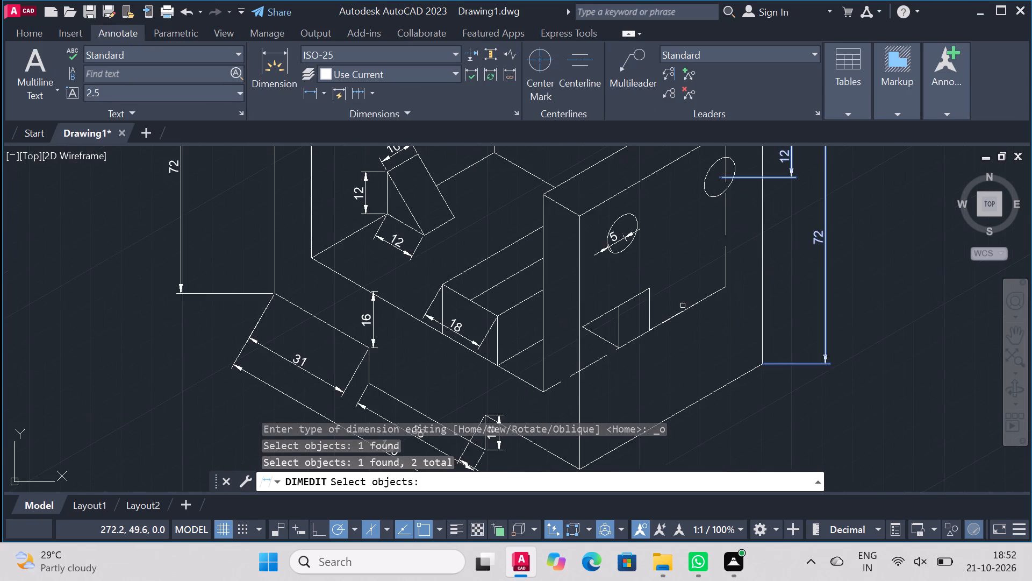
scroll(683, 306, down, 2)
scroll(621, 236, down, 1)
scroll(697, 247, up, 1)
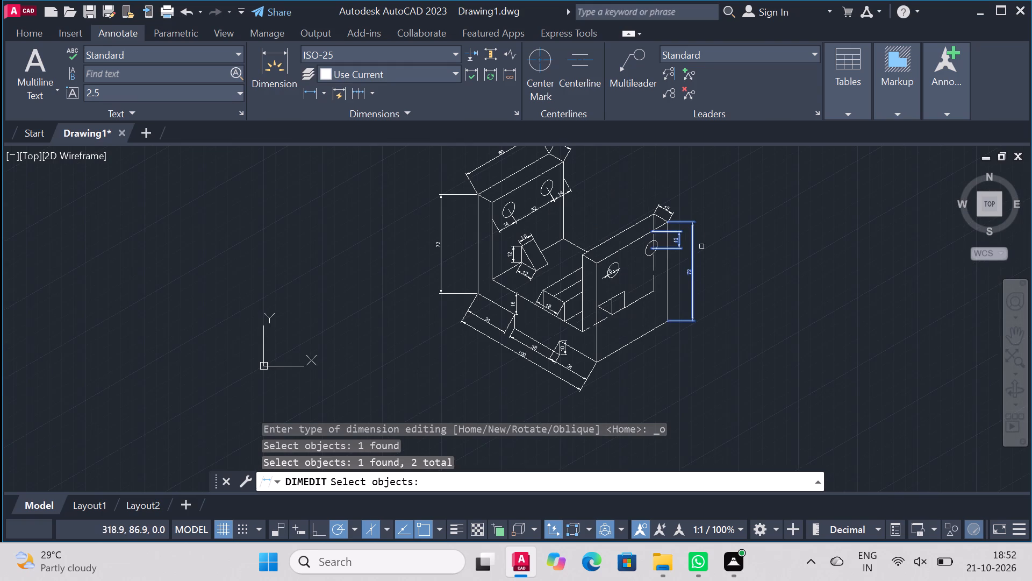
scroll(653, 239, down, 2)
scroll(608, 282, up, 2)
scroll(600, 276, down, 2)
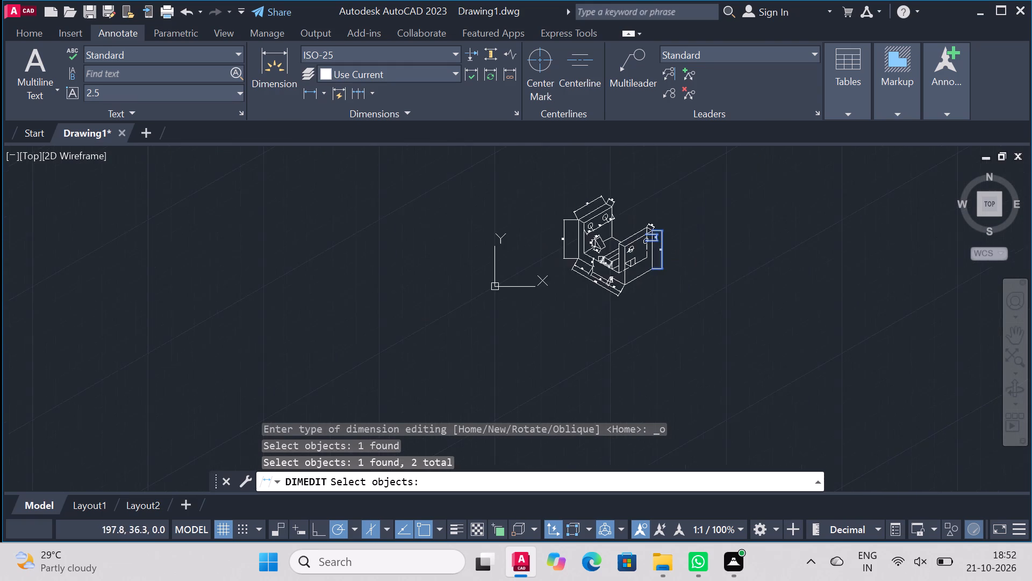
scroll(596, 200, up, 2)
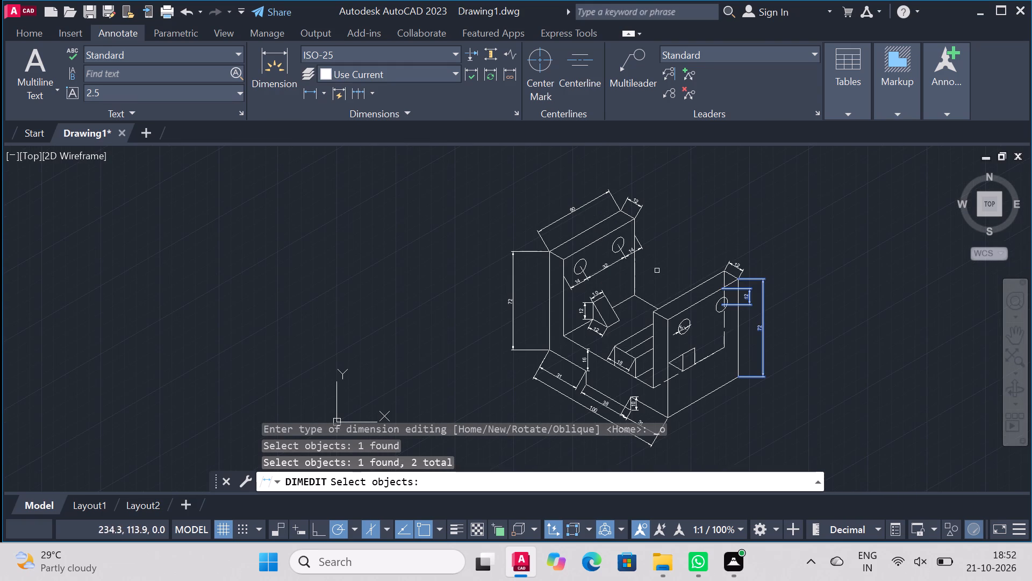
scroll(653, 266, down, 2)
scroll(671, 331, up, 3)
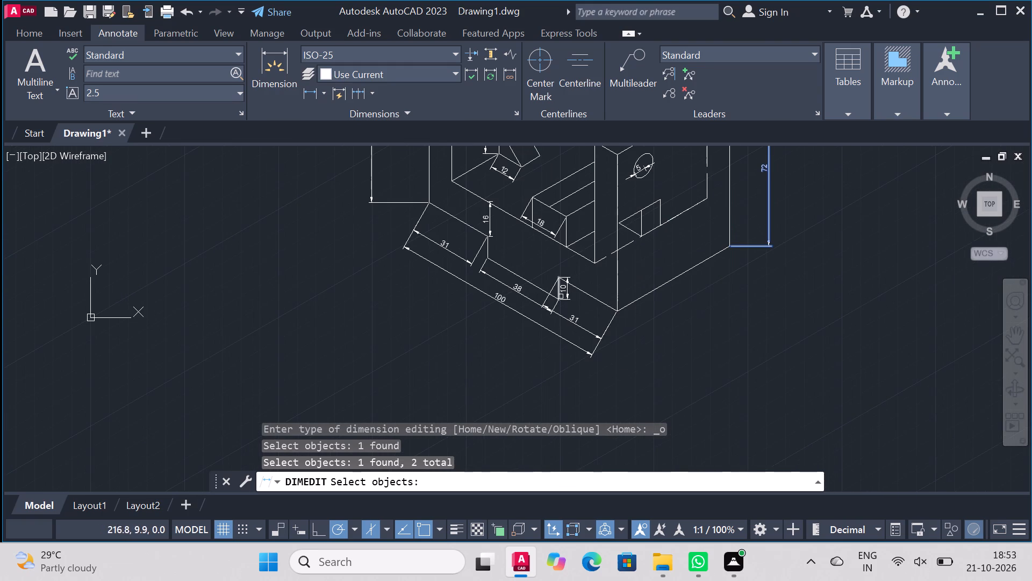
click(570, 292)
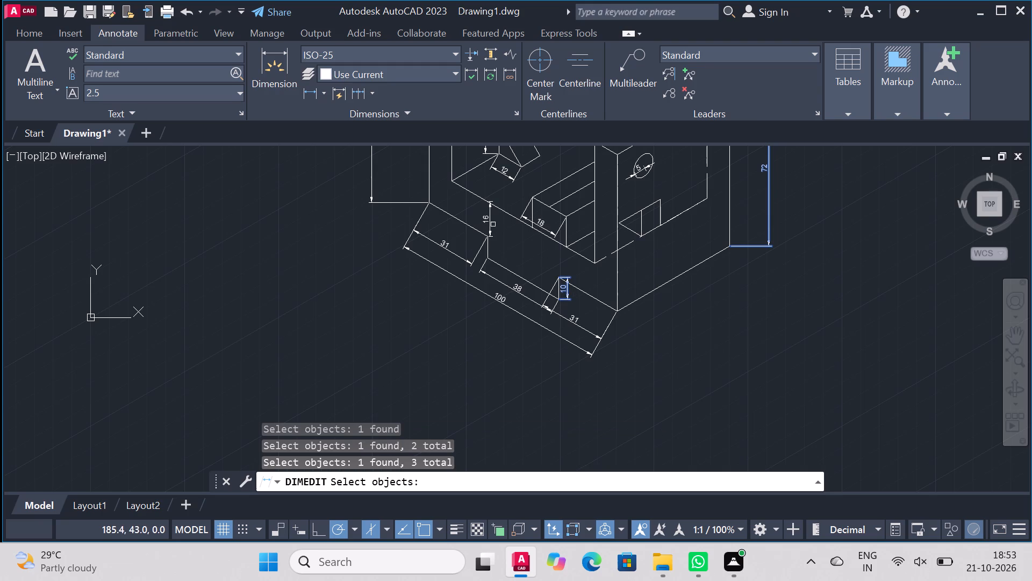
click(489, 226)
scroll(527, 227, down, 4)
scroll(541, 193, up, 3)
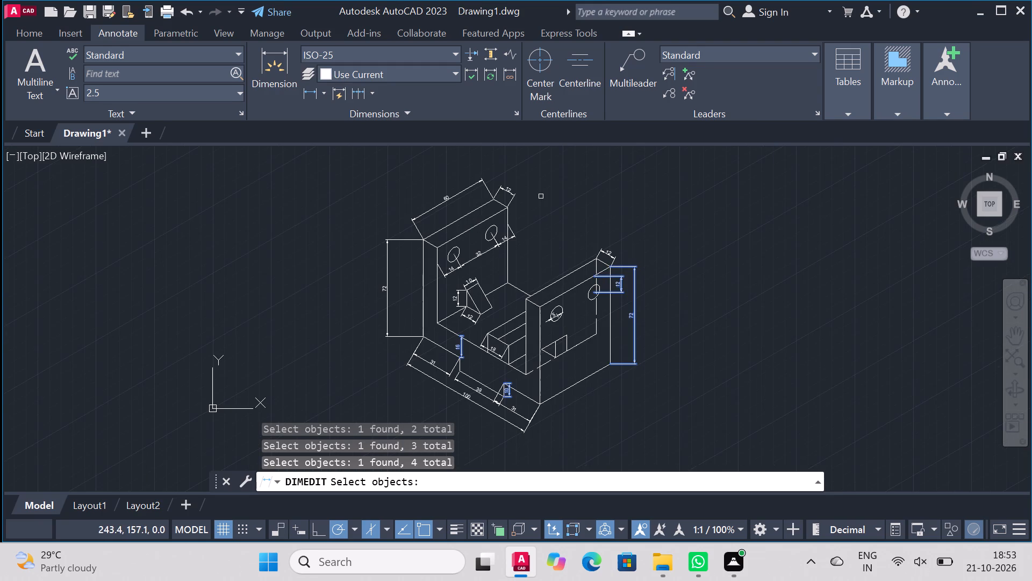
right_click(704, 282)
text(30)
key(Return)
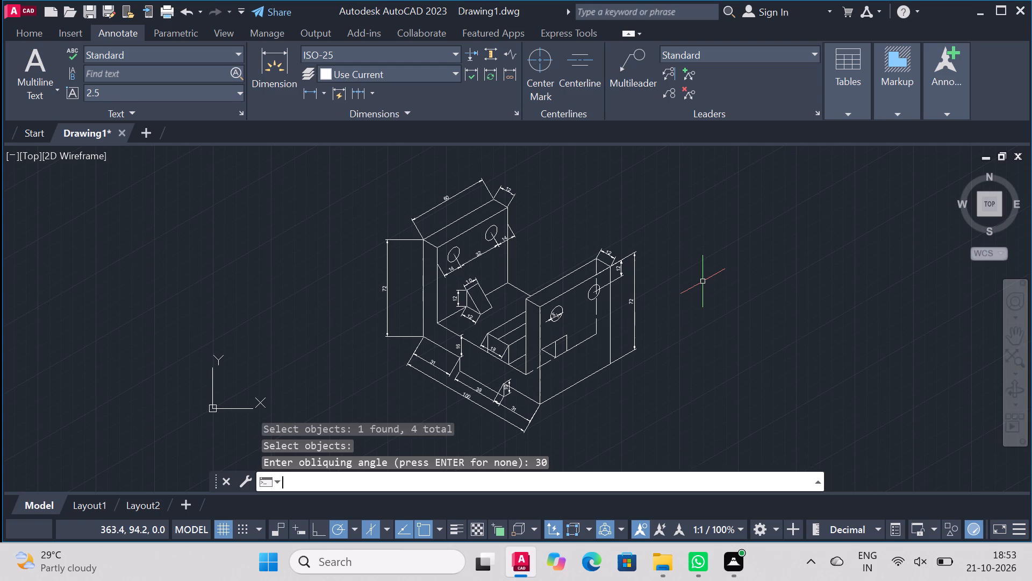
Inspect the dimensions around the part to find those still out of line with the isometric axes.
scroll(641, 265, up, 2)
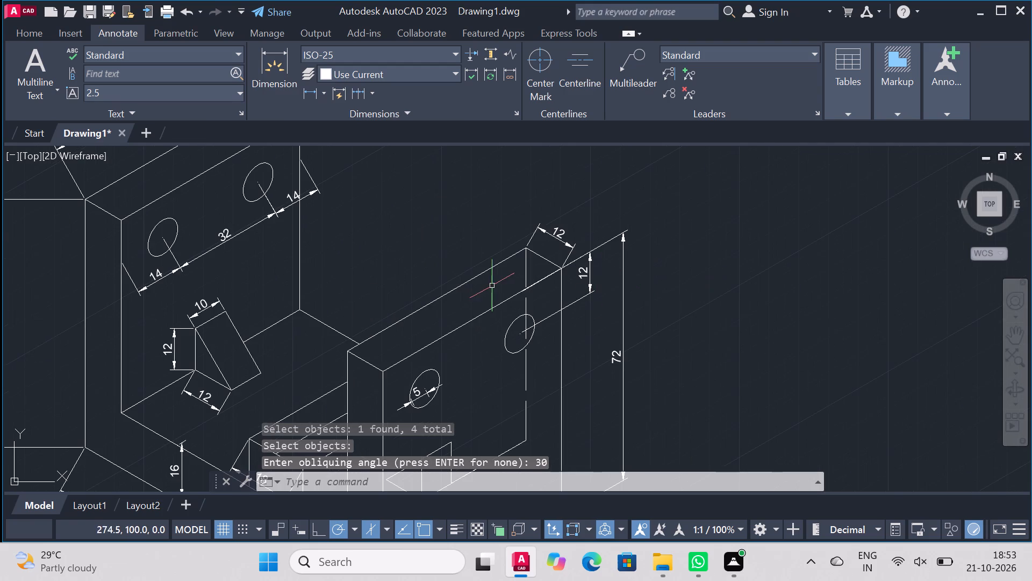
scroll(424, 297, down, 1)
scroll(270, 355, up, 2)
scroll(270, 352, down, 3)
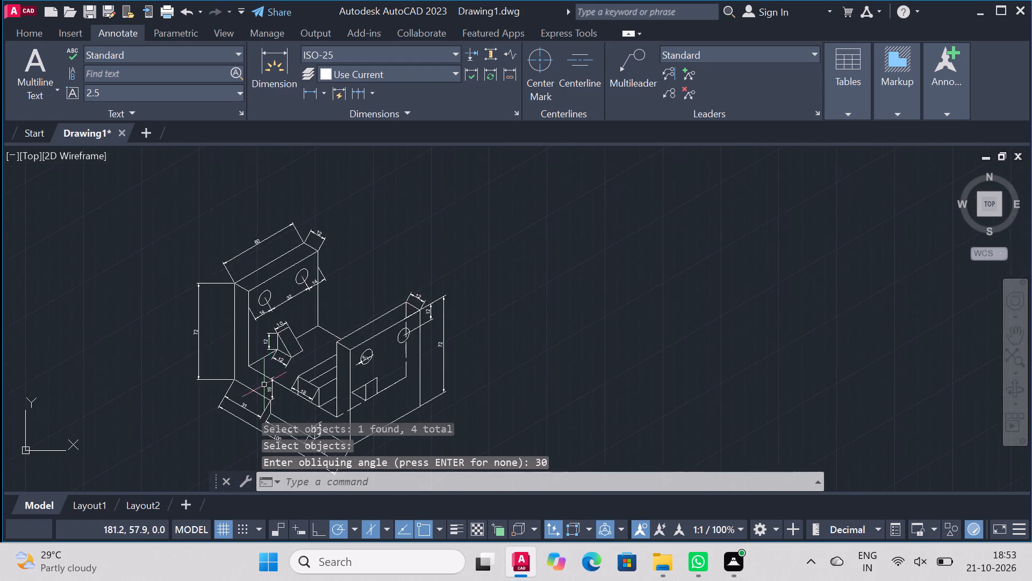
scroll(259, 392, up, 3)
scroll(274, 372, down, 2)
scroll(273, 396, up, 2)
scroll(432, 359, down, 2)
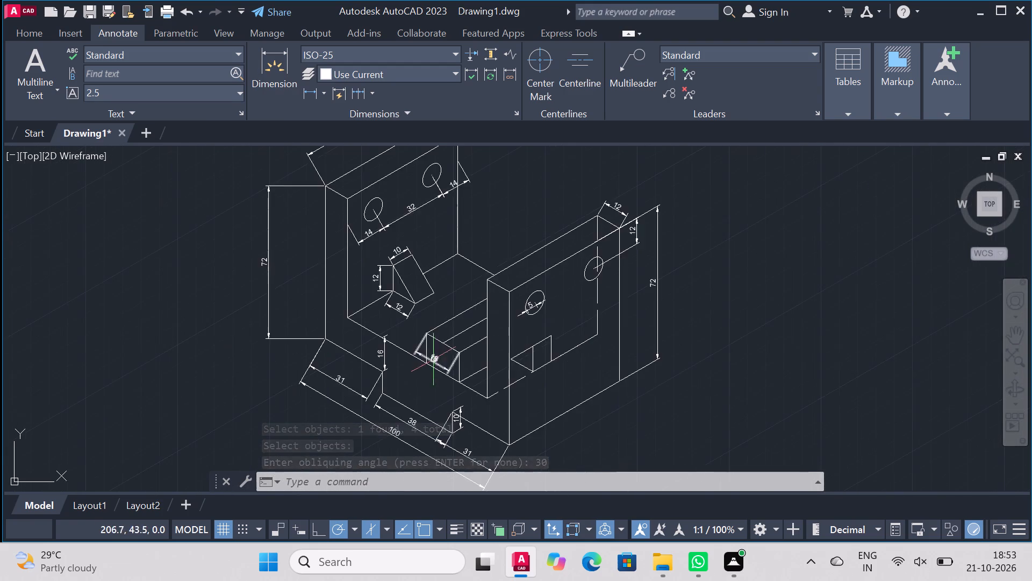
scroll(593, 297, up, 1)
scroll(606, 295, down, 2)
scroll(673, 199, up, 2)
scroll(582, 260, down, 2)
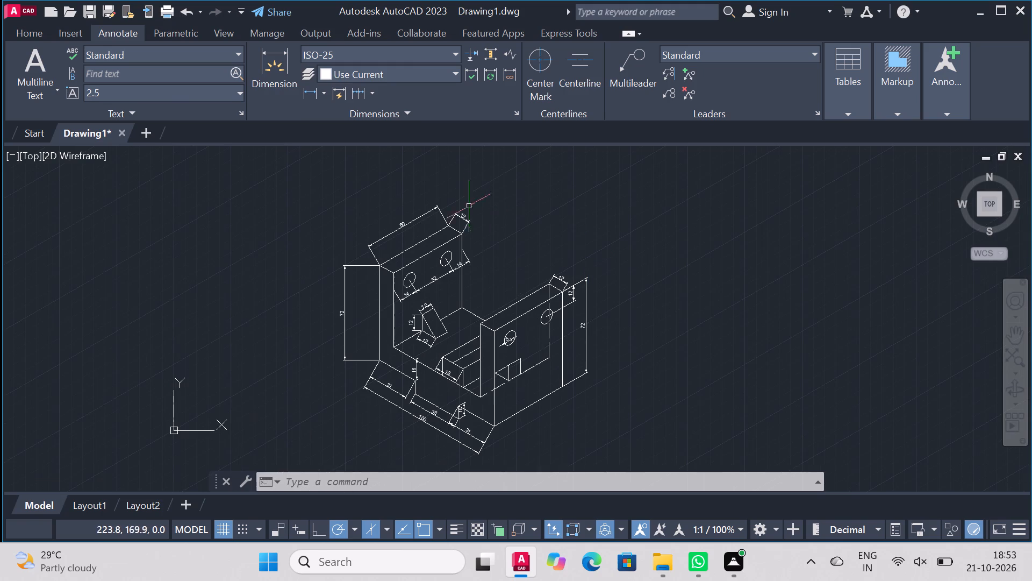
Oblique both uprights' top dimensions, the 14/32/14 hole spacings, the 5 radius, the wedge's 10 and lower 12, and the base's four length dimensions at 90 degrees.
click(412, 112)
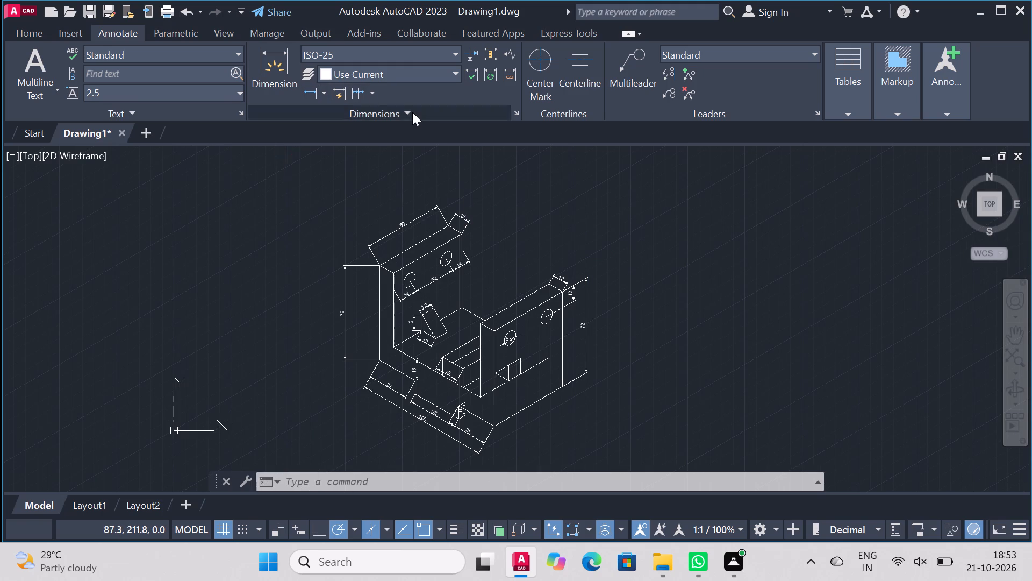
click(303, 131)
click(289, 131)
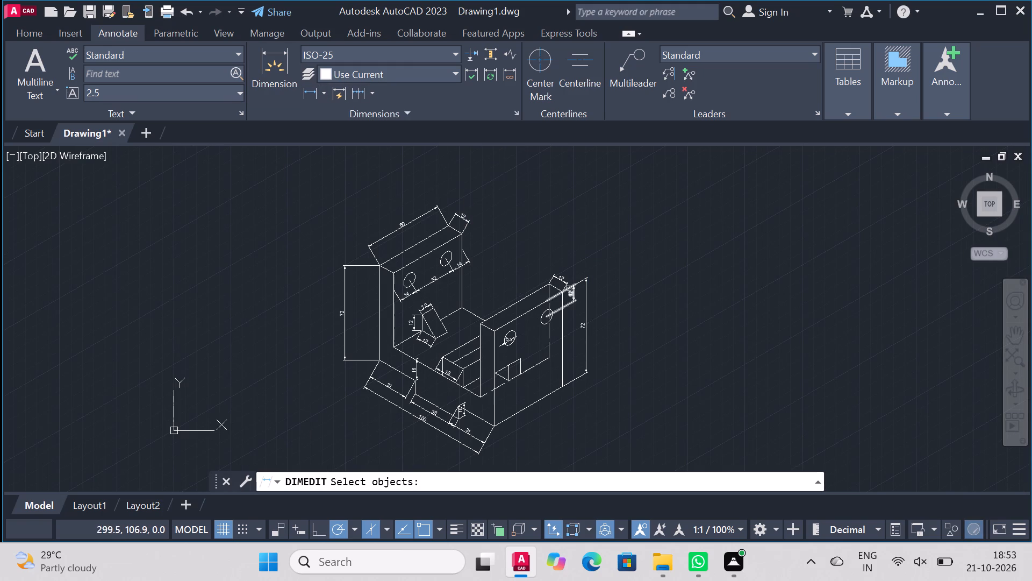
click(563, 279)
scroll(489, 294, up, 3)
scroll(577, 322, down, 3)
scroll(561, 380, up, 3)
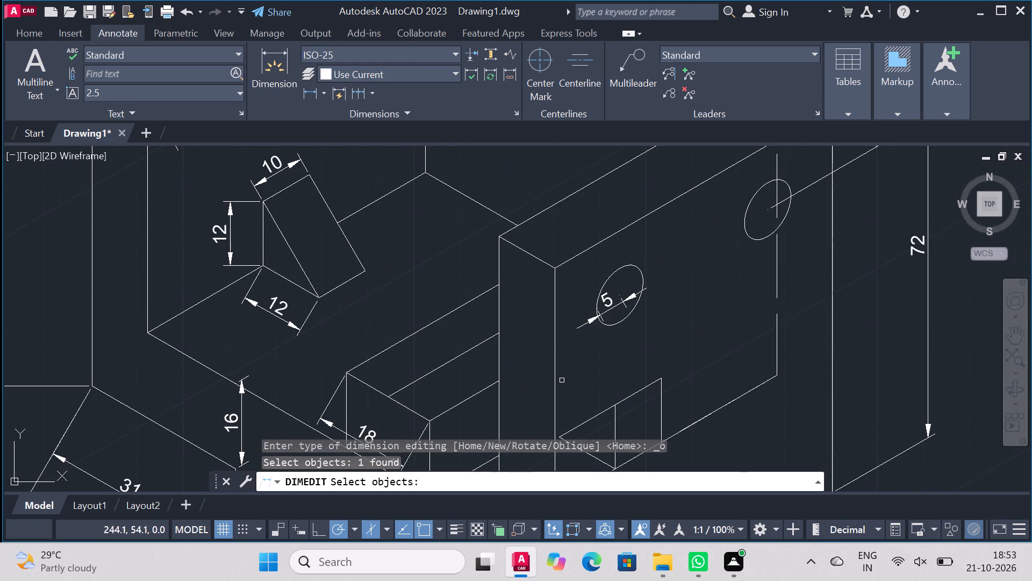
click(612, 309)
scroll(558, 289, down, 5)
scroll(529, 237, up, 3)
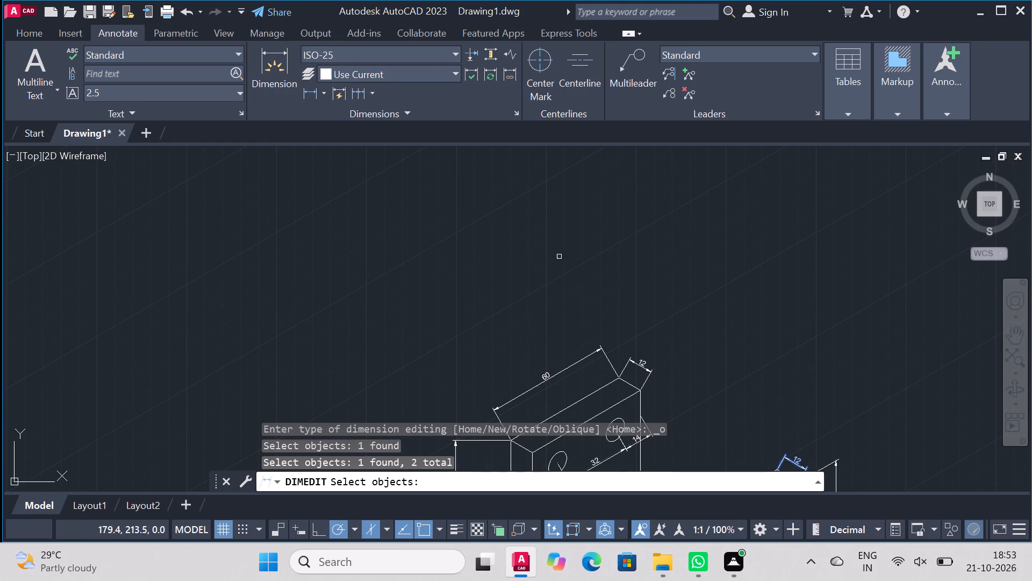
click(639, 362)
click(564, 370)
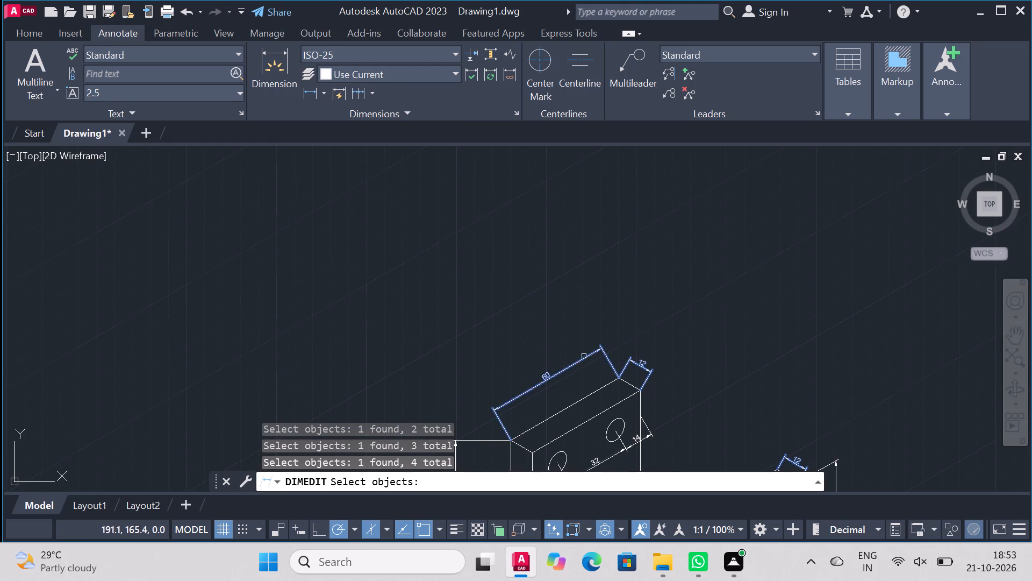
scroll(584, 356, down, 3)
scroll(590, 385, up, 3)
click(540, 398)
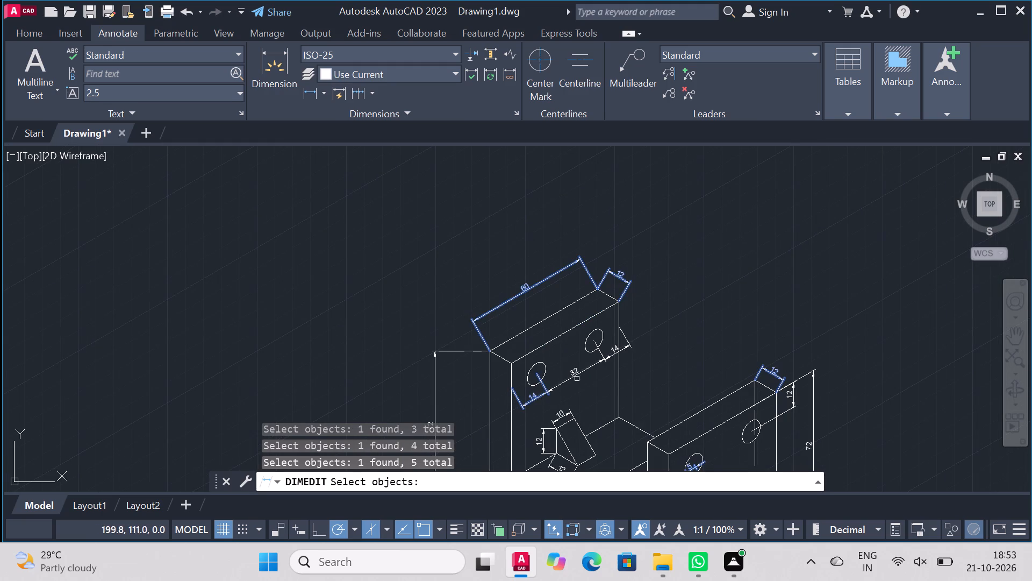
click(572, 377)
click(614, 357)
scroll(643, 395, down, 3)
scroll(615, 430, up, 3)
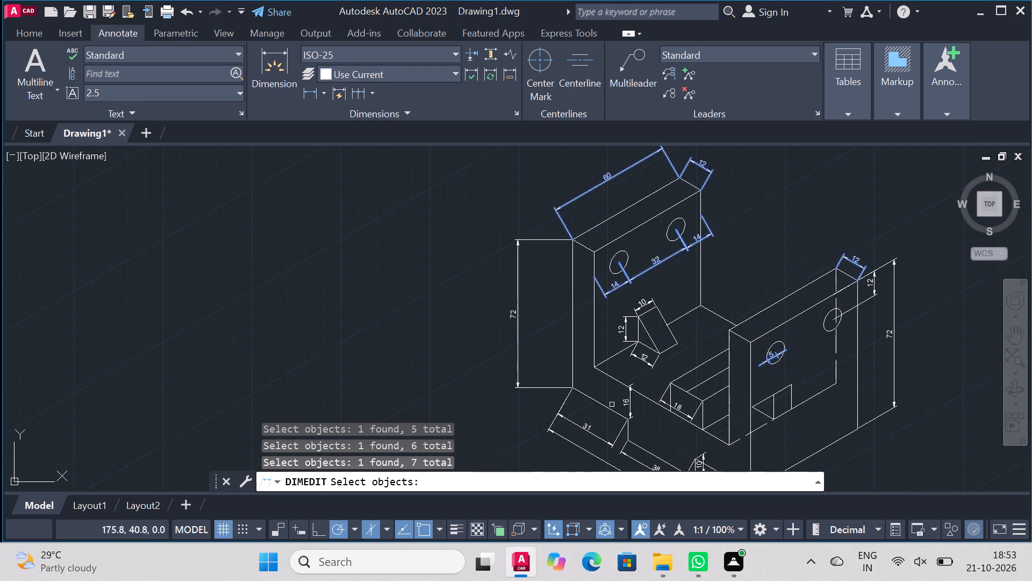
click(645, 305)
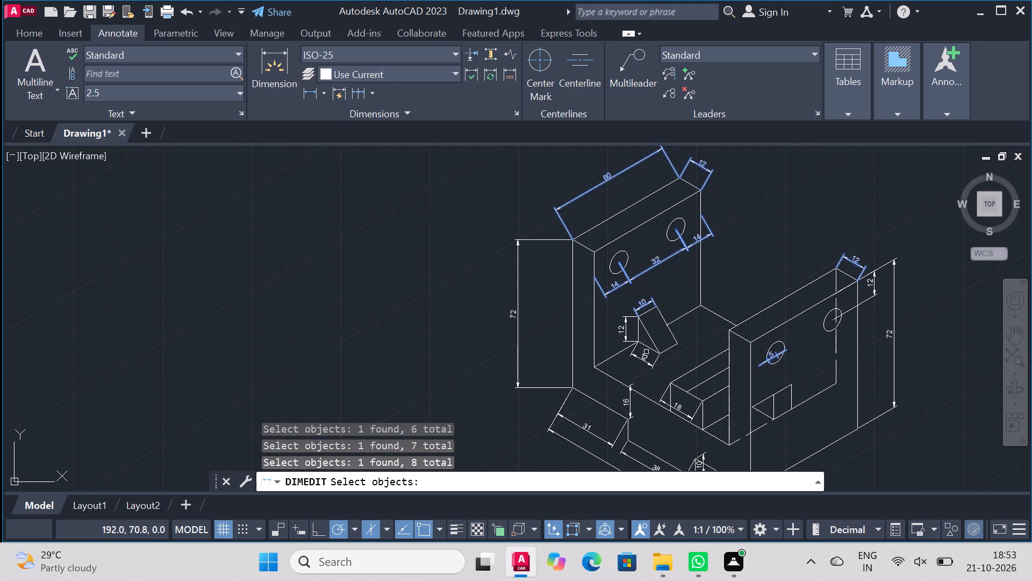
click(642, 364)
scroll(675, 364, down, 4)
scroll(676, 413, up, 4)
scroll(685, 340, down, 2)
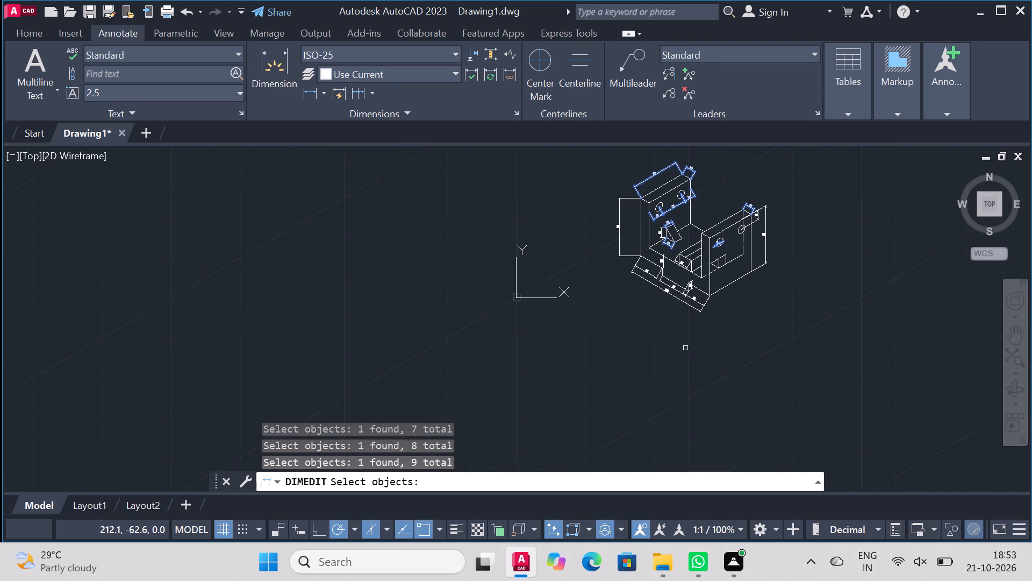
scroll(689, 292, up, 1)
click(701, 308)
scroll(692, 293, up, 3)
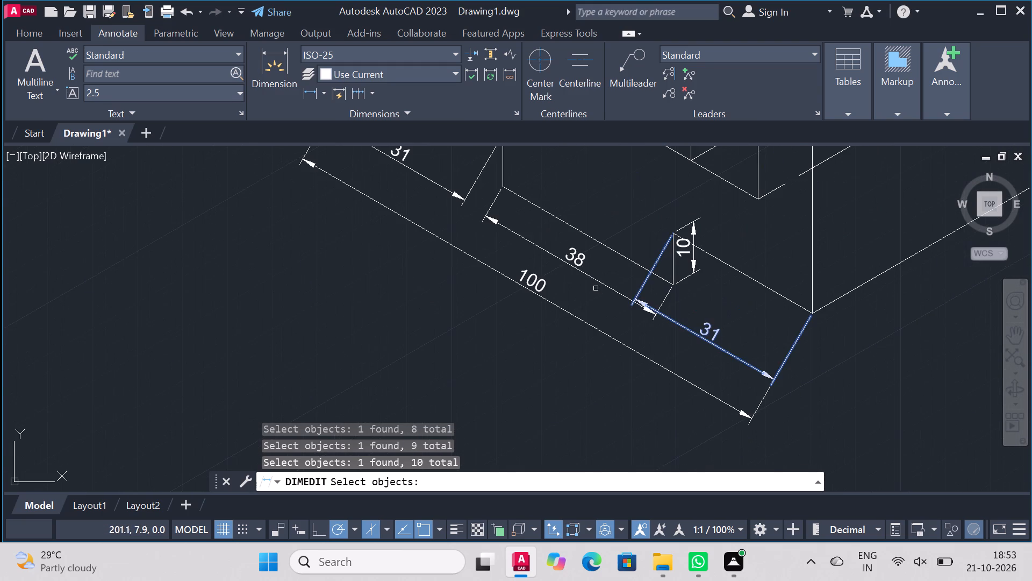
click(597, 282)
click(592, 326)
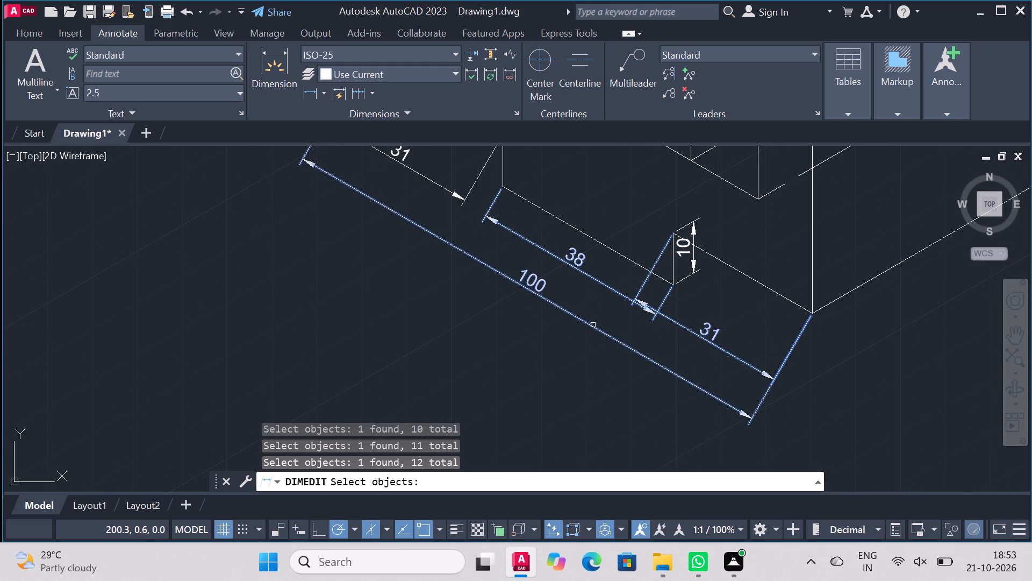
scroll(595, 314, down, 3)
scroll(564, 271, up, 3)
click(513, 308)
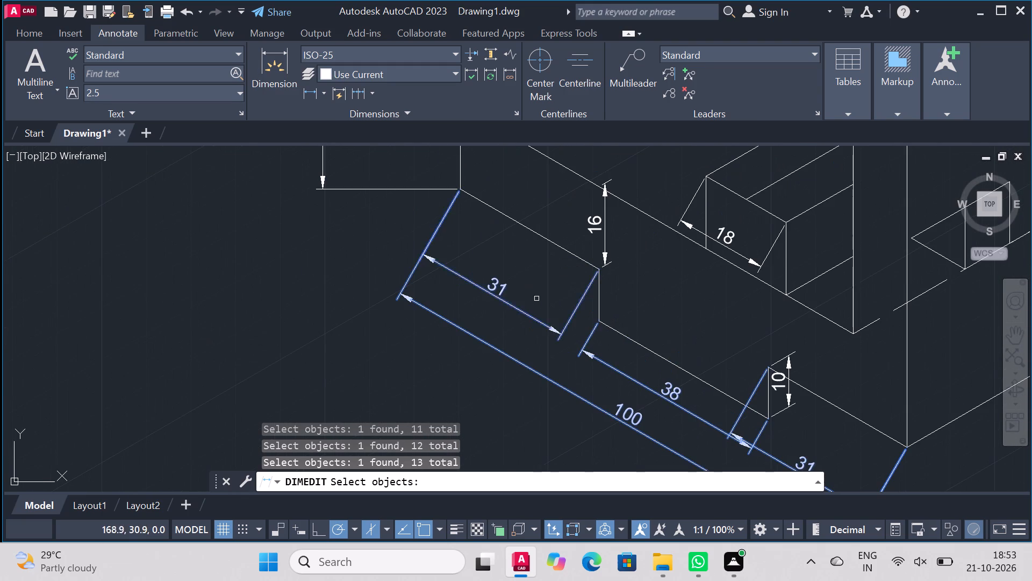
scroll(556, 290, down, 4)
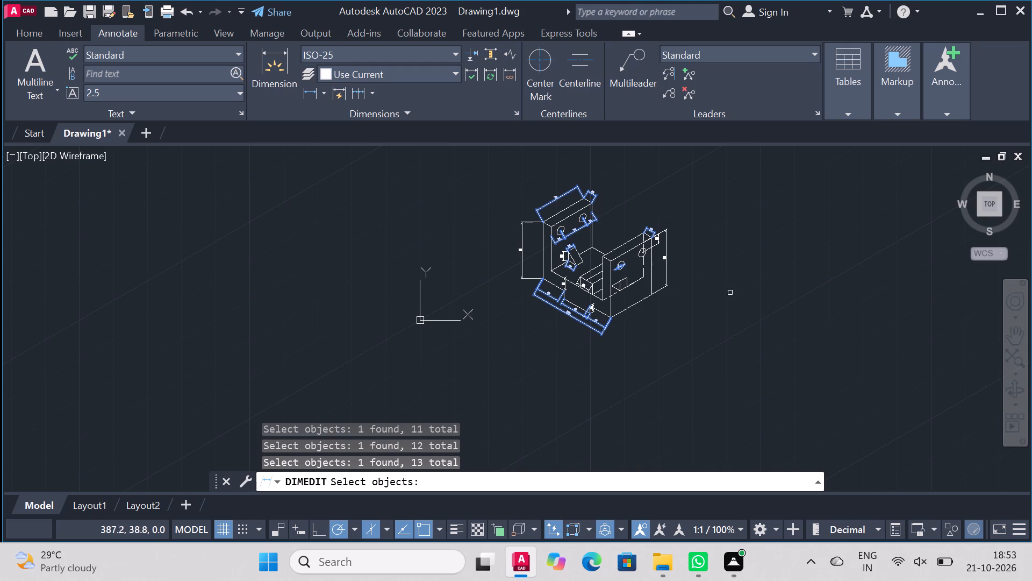
scroll(733, 314, up, 2)
right_click(707, 233)
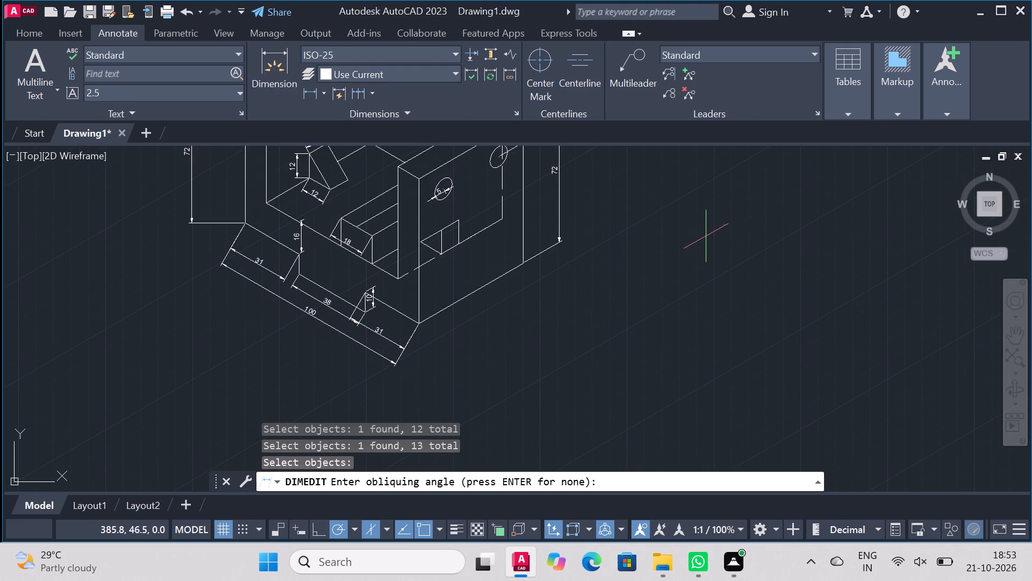
text(90)
key(Return)
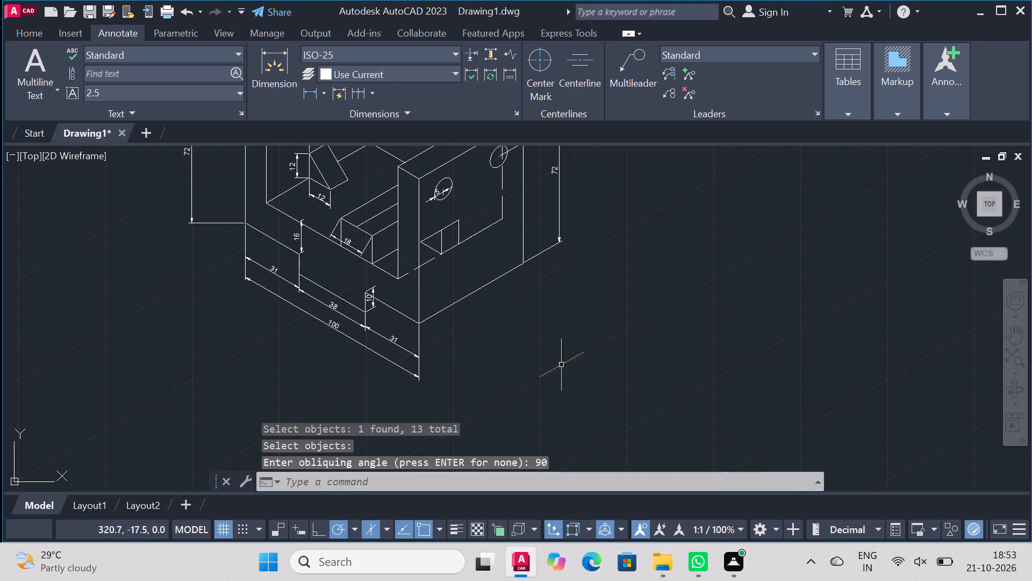
Examine the alignment of the dimensions on the uprights, wedge, step block and front edge.
scroll(503, 354, down, 3)
scroll(482, 292, up, 3)
scroll(446, 309, down, 1)
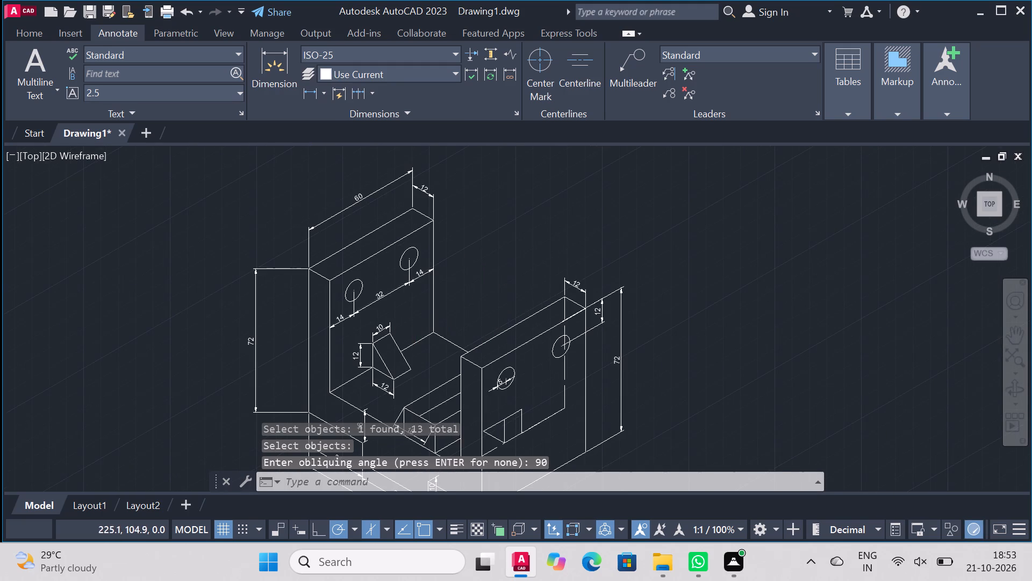
scroll(442, 337, down, 1)
scroll(443, 379, up, 2)
scroll(451, 375, down, 2)
scroll(451, 398, up, 3)
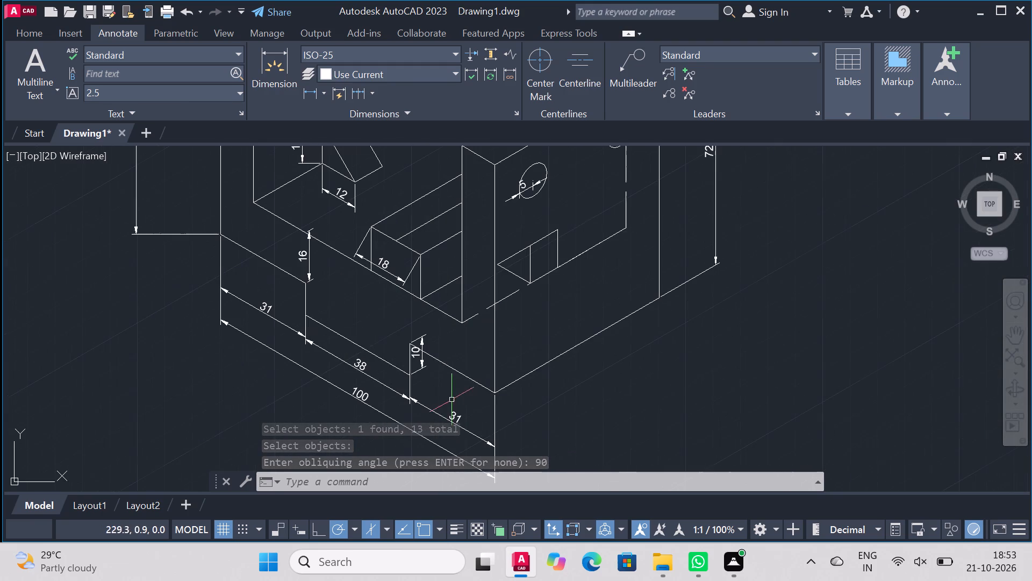
scroll(386, 350, down, 1)
scroll(327, 243, up, 1)
scroll(333, 265, down, 3)
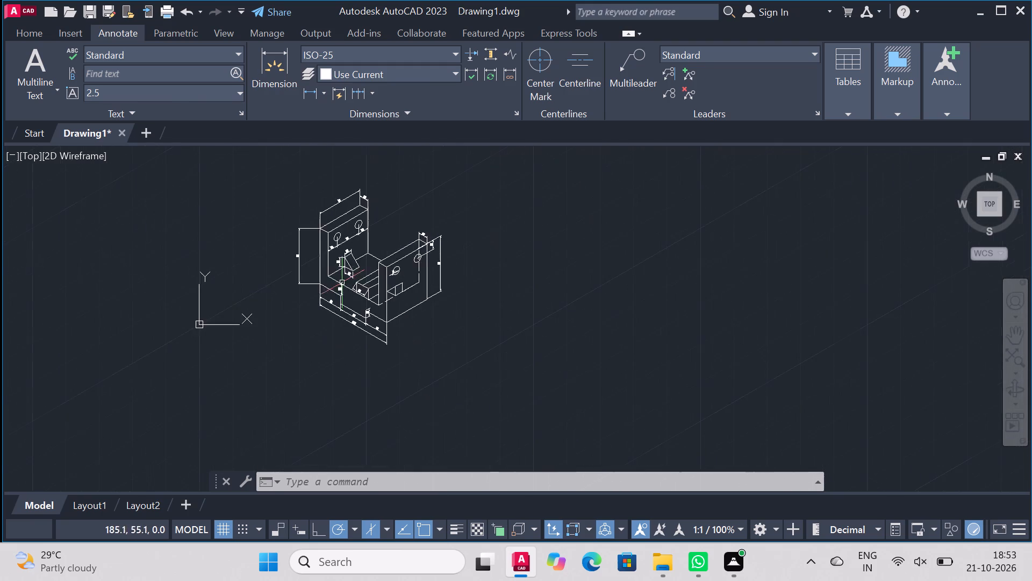
Oblique the step block's 18 dimension at 90 degrees.
scroll(331, 231, up, 3)
scroll(396, 272, down, 1)
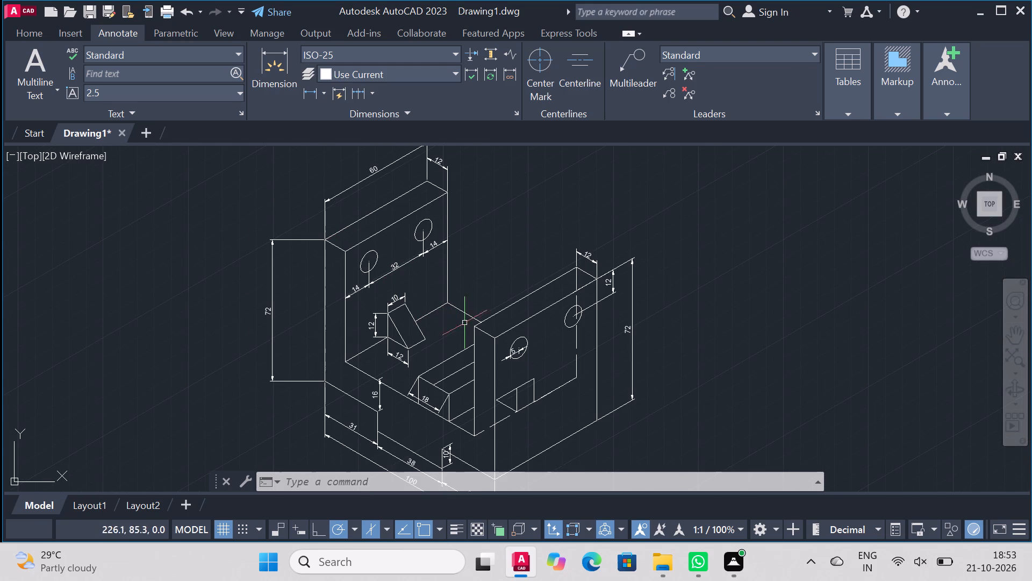
click(426, 402)
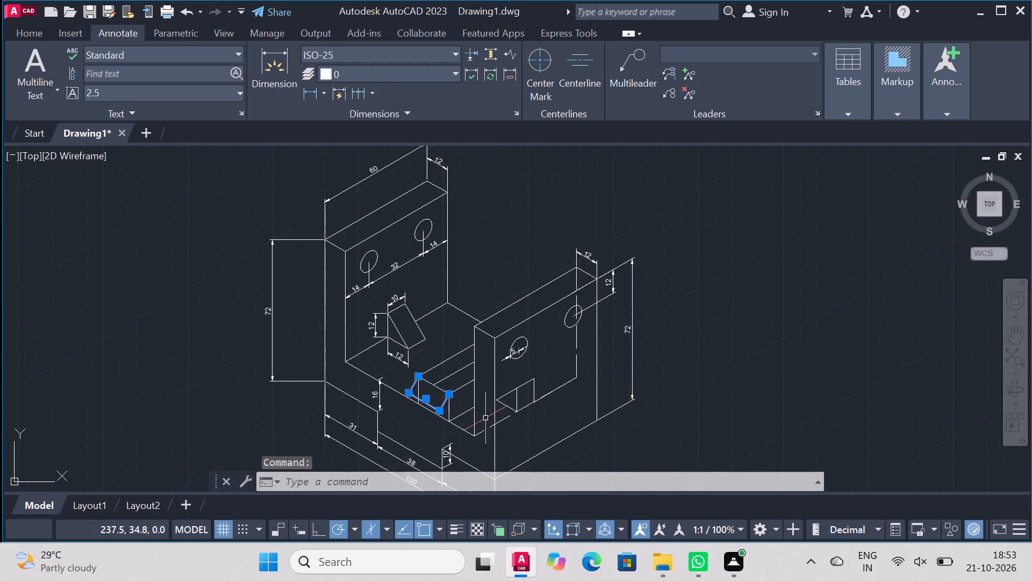
click(410, 115)
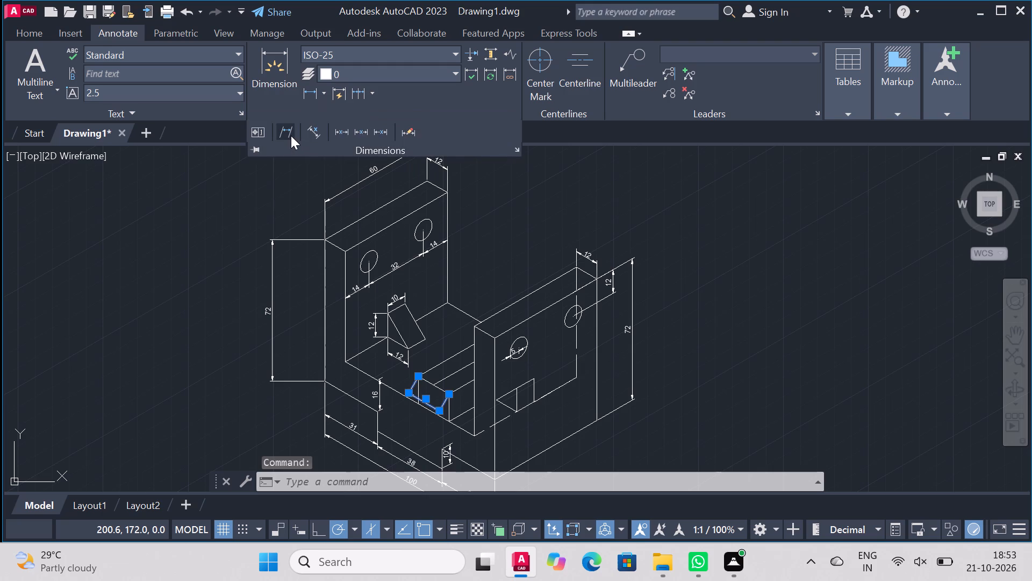
click(291, 136)
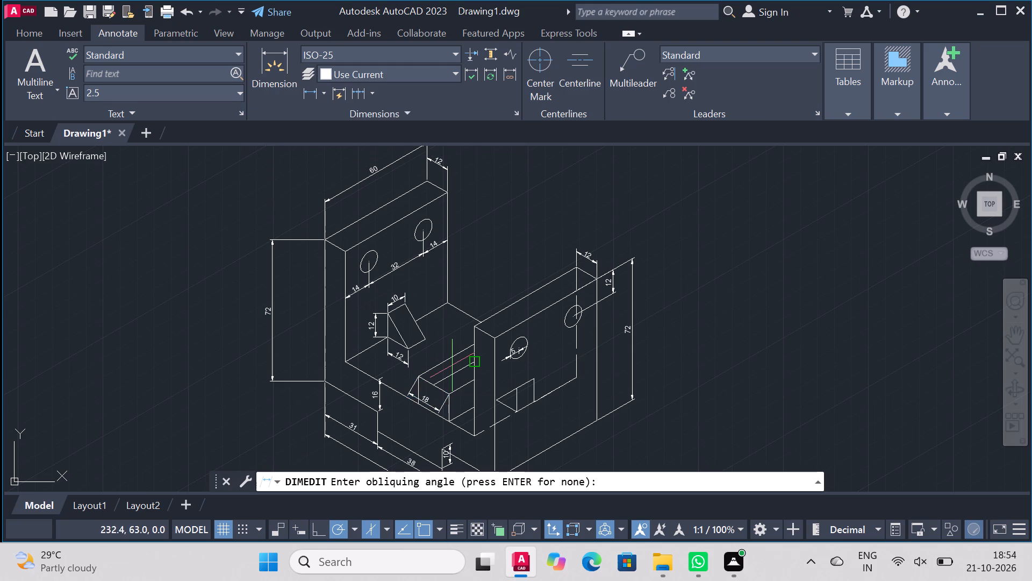
text(90)
key(Return)
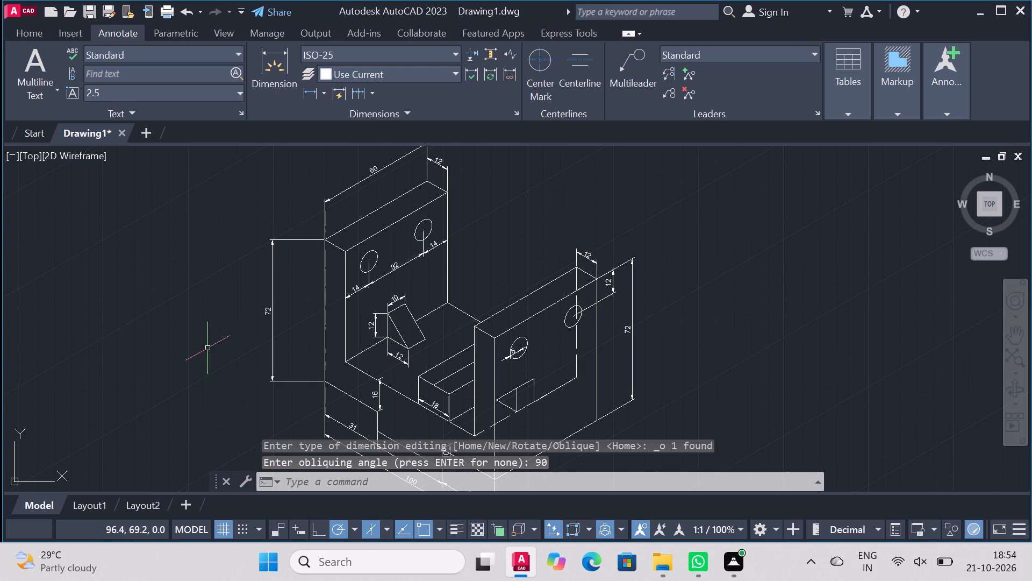
Oblique the left upright's 72 height dimension at 150 degrees.
click(271, 276)
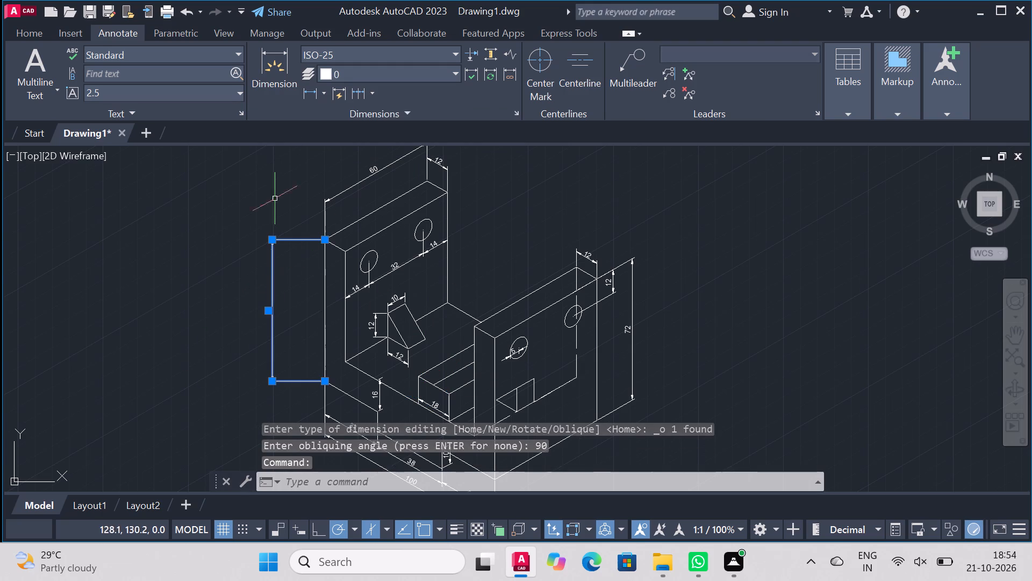
right_click(209, 189)
click(149, 221)
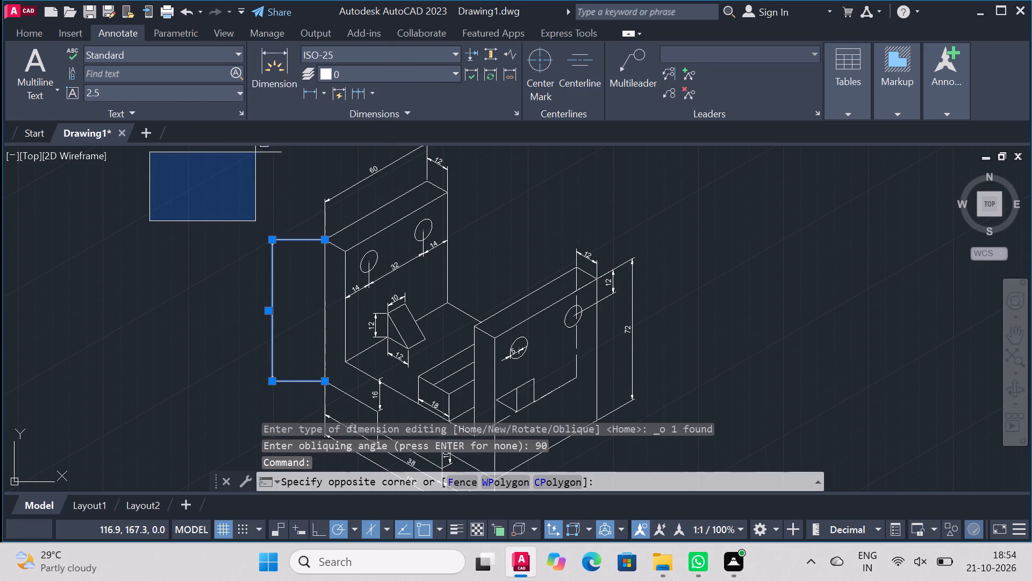
click(336, 109)
click(279, 131)
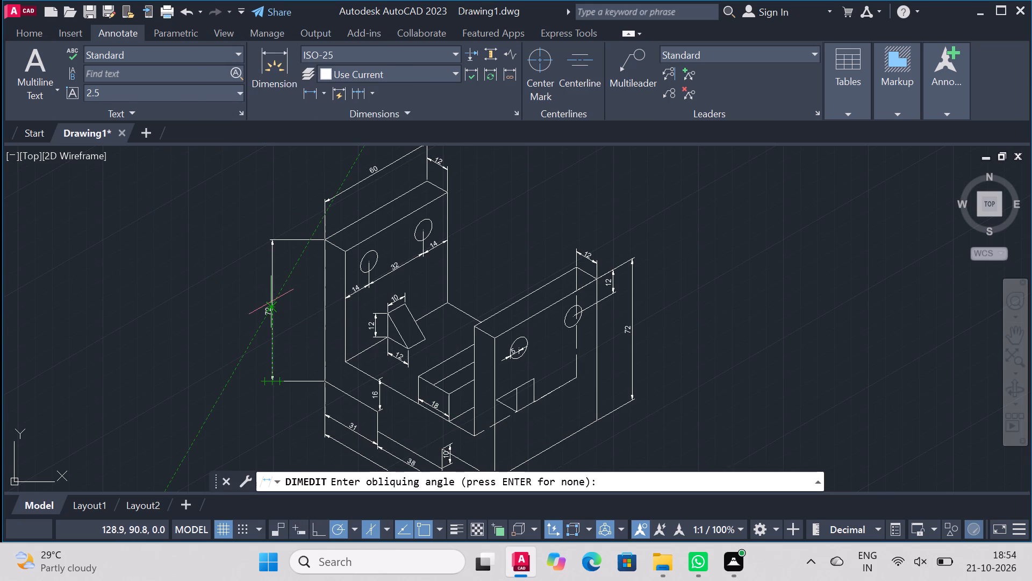
key(1)
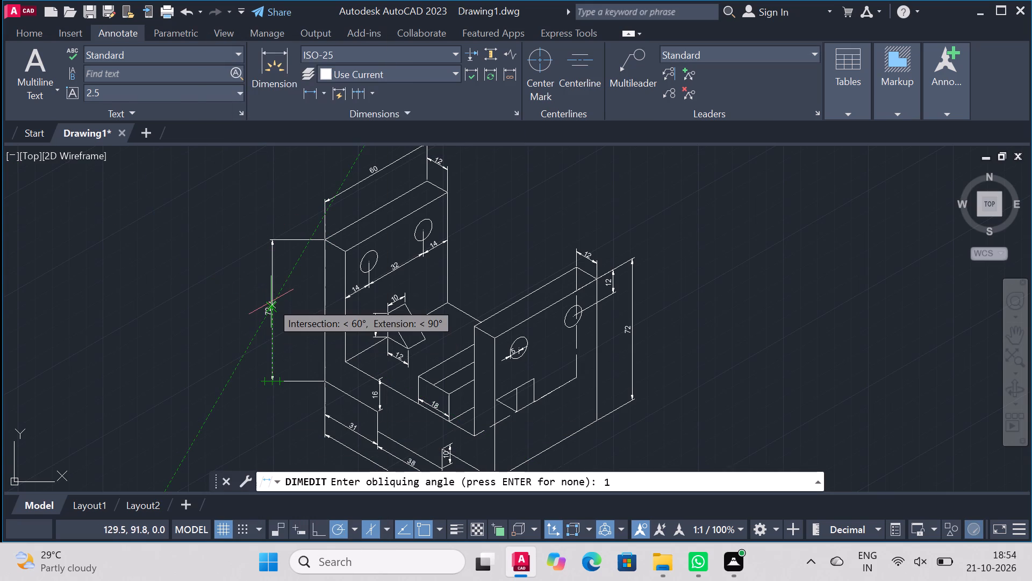
text(50)
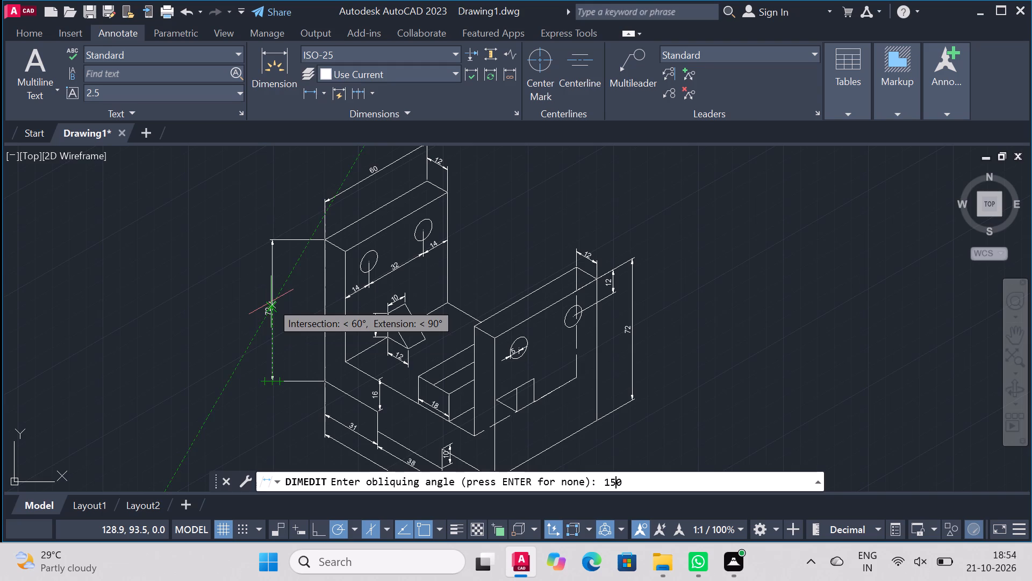
key(Return)
Oblique the wedge's vertical 12 dimension at 150 degrees.
scroll(510, 296, down, 2)
scroll(521, 383, up, 2)
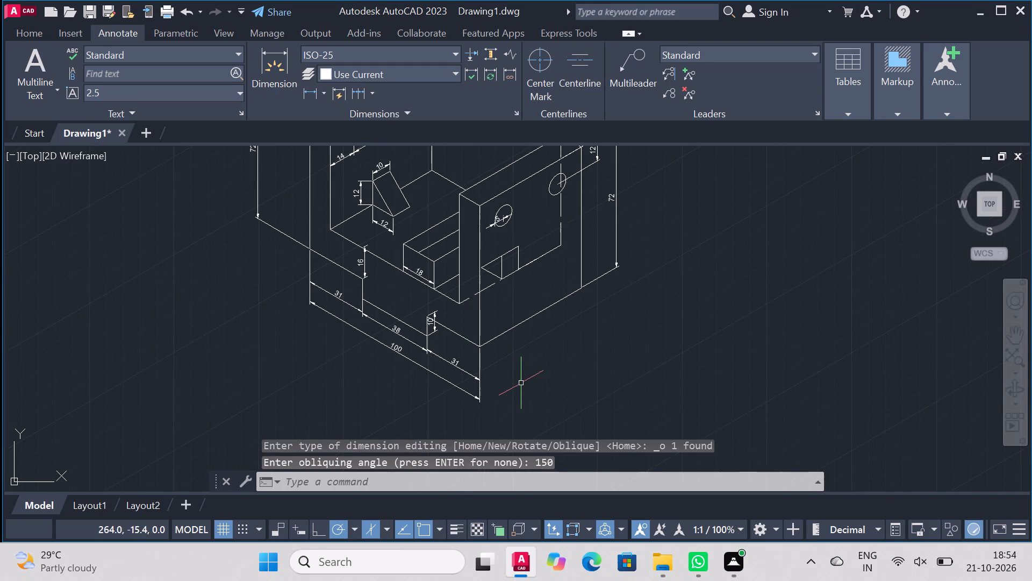
scroll(496, 336, down, 1)
scroll(506, 261, up, 1)
scroll(505, 269, down, 1)
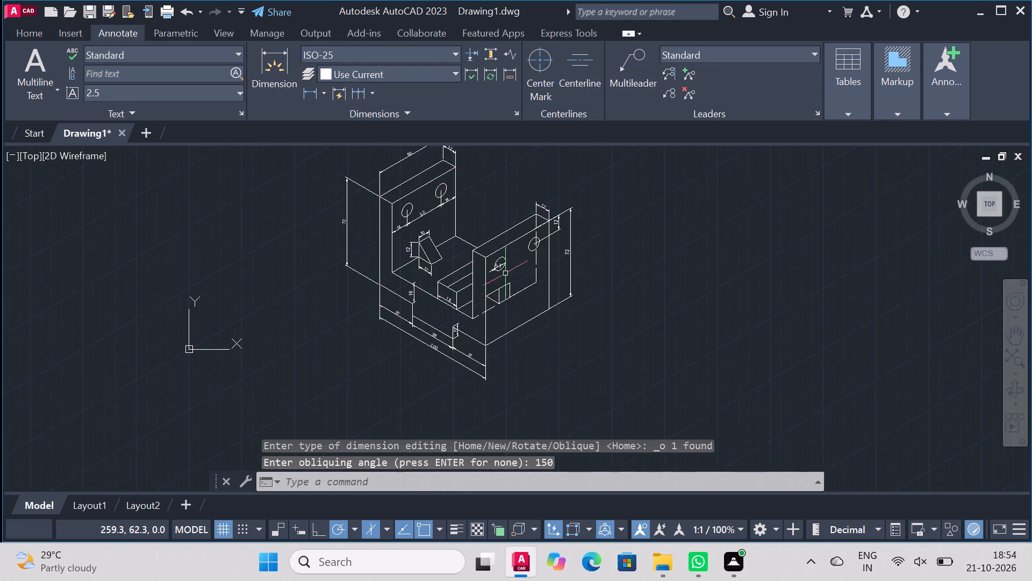
scroll(422, 208, up, 2)
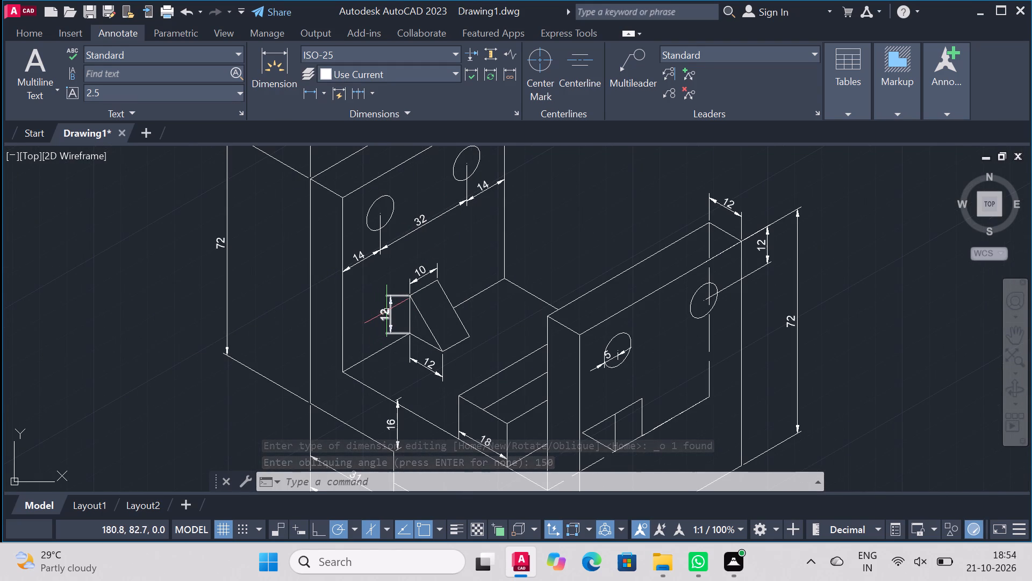
click(386, 311)
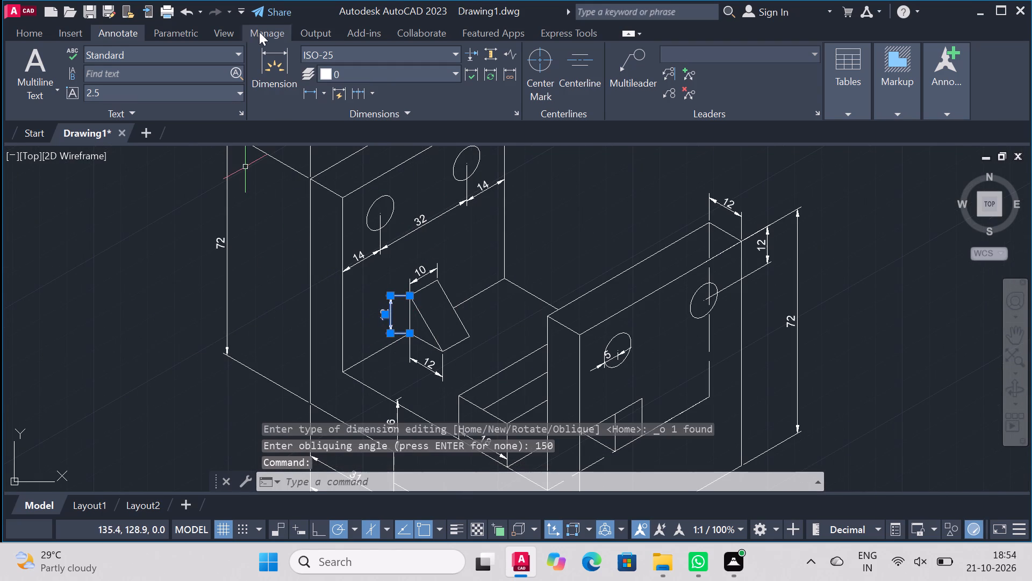
click(393, 109)
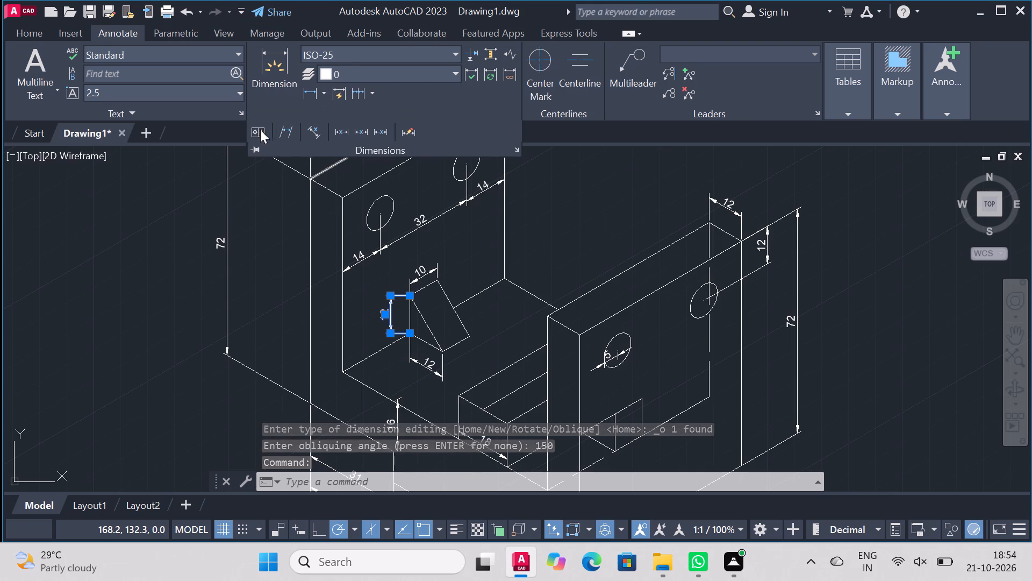
click(286, 130)
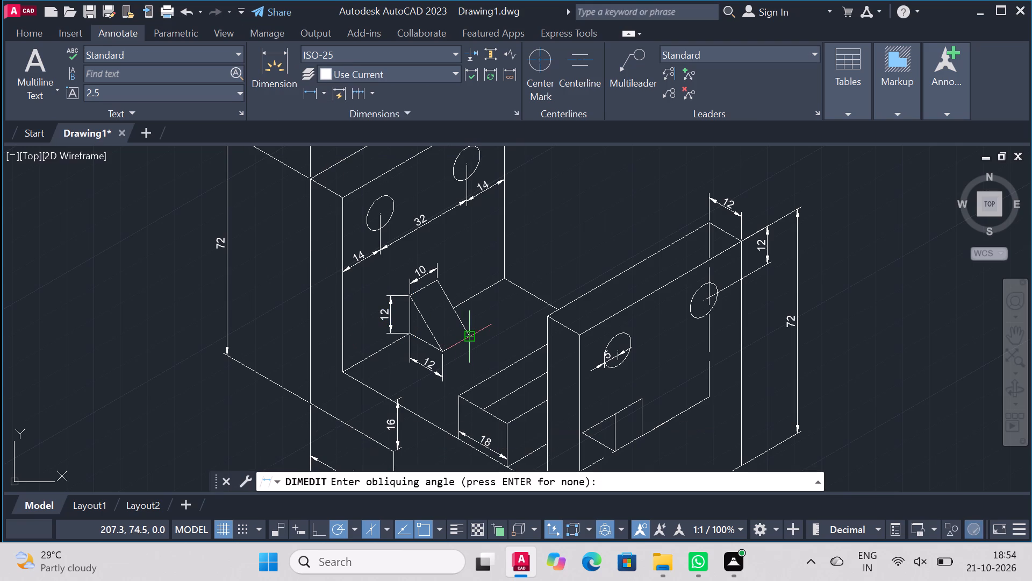
text(16)
key(BackSpace)
text(50)
key(Return)
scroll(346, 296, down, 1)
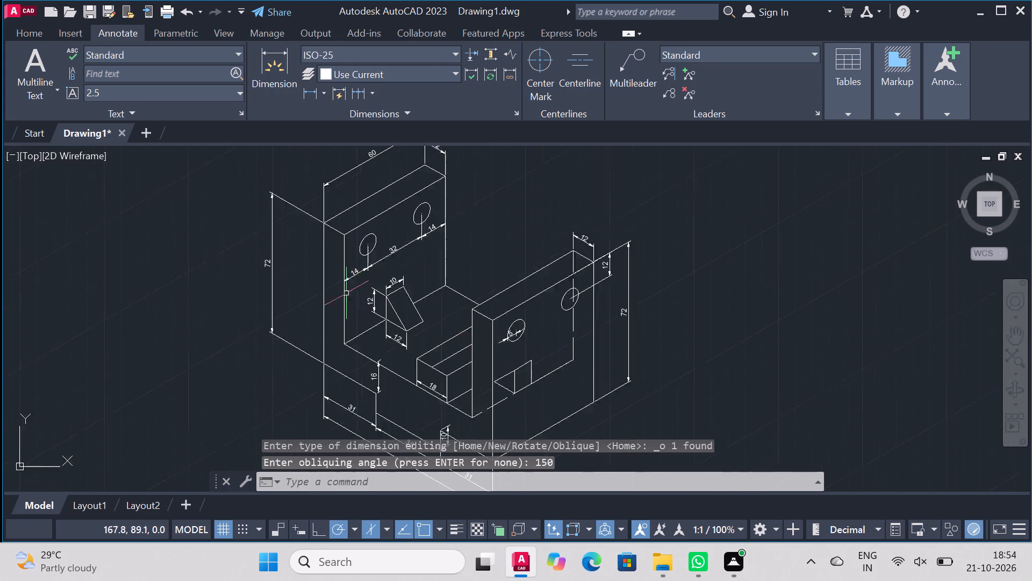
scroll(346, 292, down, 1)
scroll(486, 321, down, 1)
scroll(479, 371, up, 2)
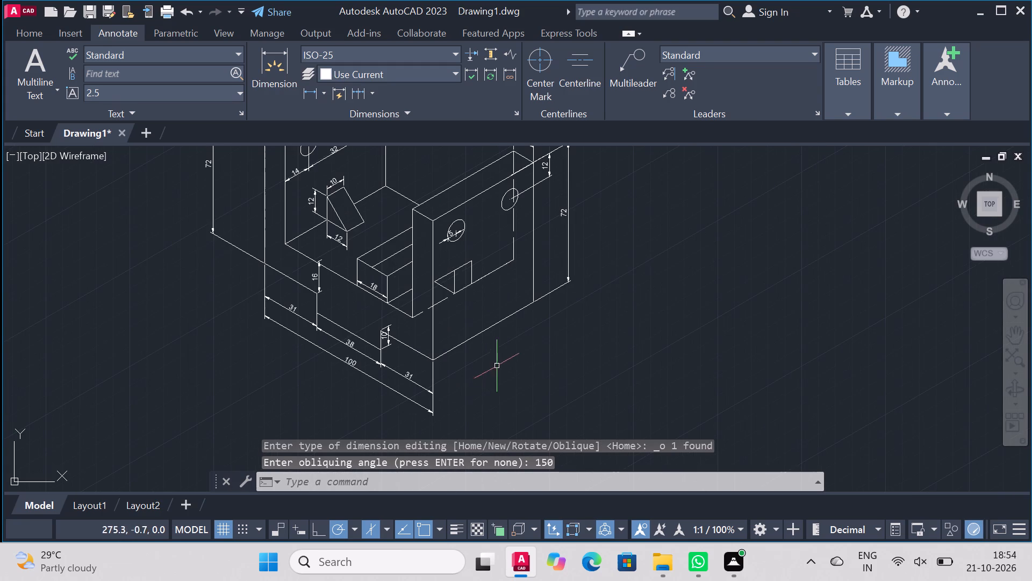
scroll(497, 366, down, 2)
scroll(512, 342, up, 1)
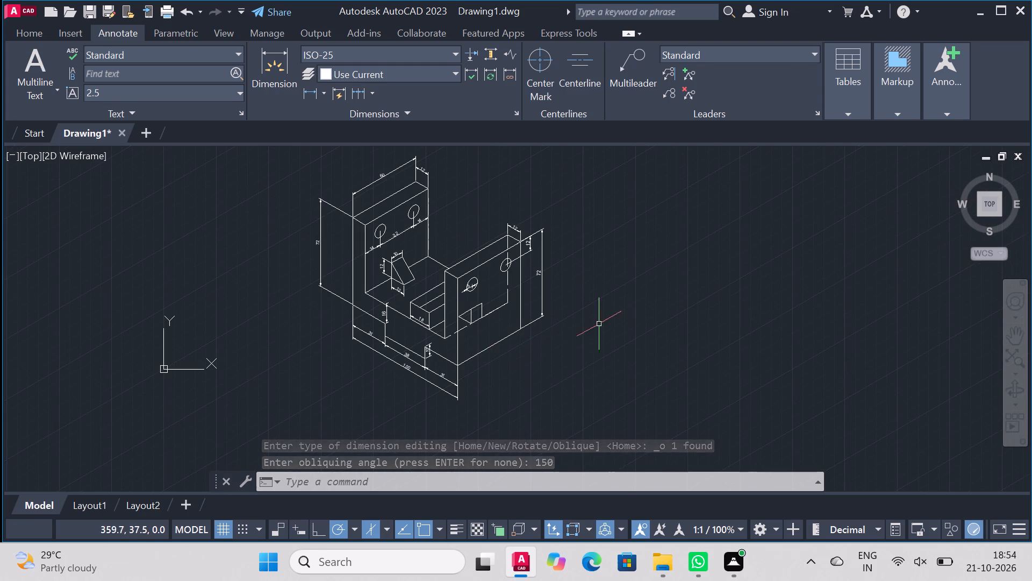
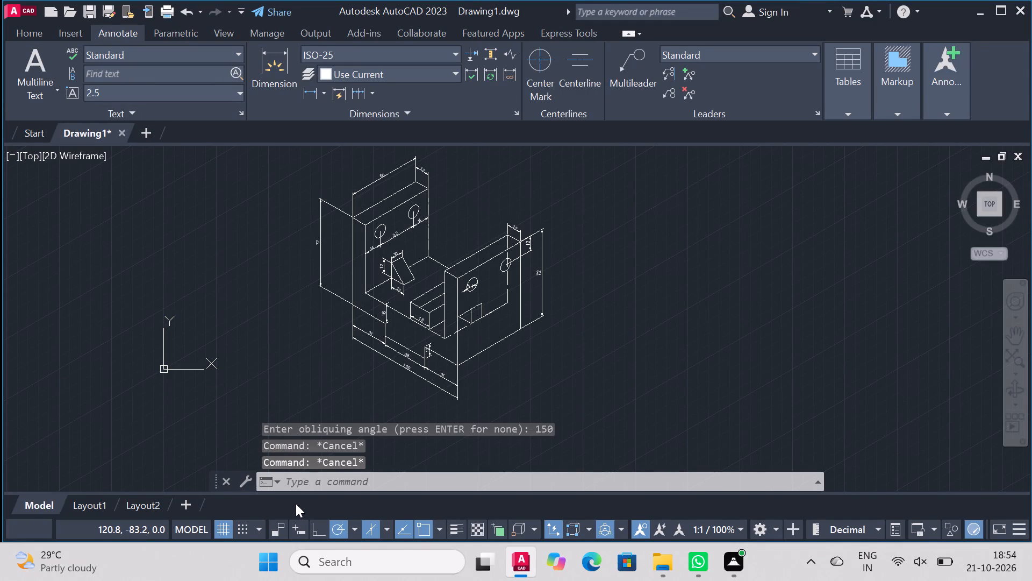
Review the command history for the recent dimensioning and oblique edits.
key(F2)
scroll(437, 379, up, 15)
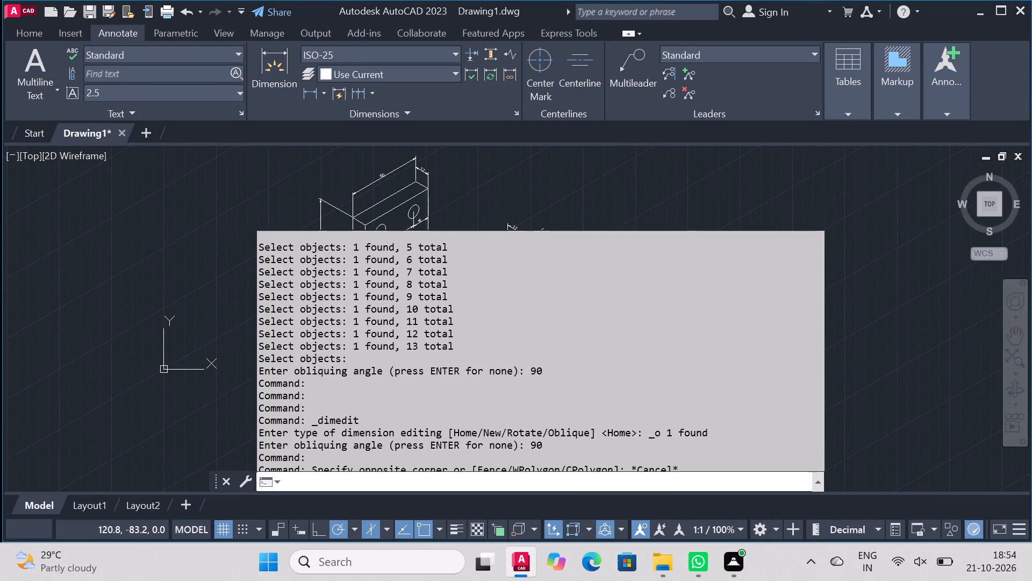
scroll(434, 384, up, 14)
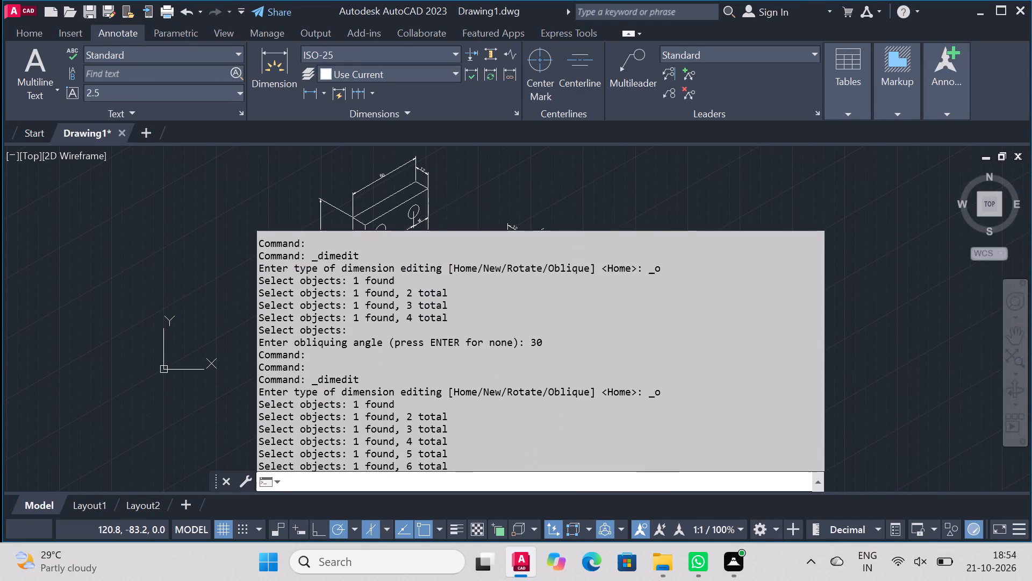
scroll(434, 384, up, 7)
scroll(434, 384, up, 20)
scroll(434, 384, up, 4)
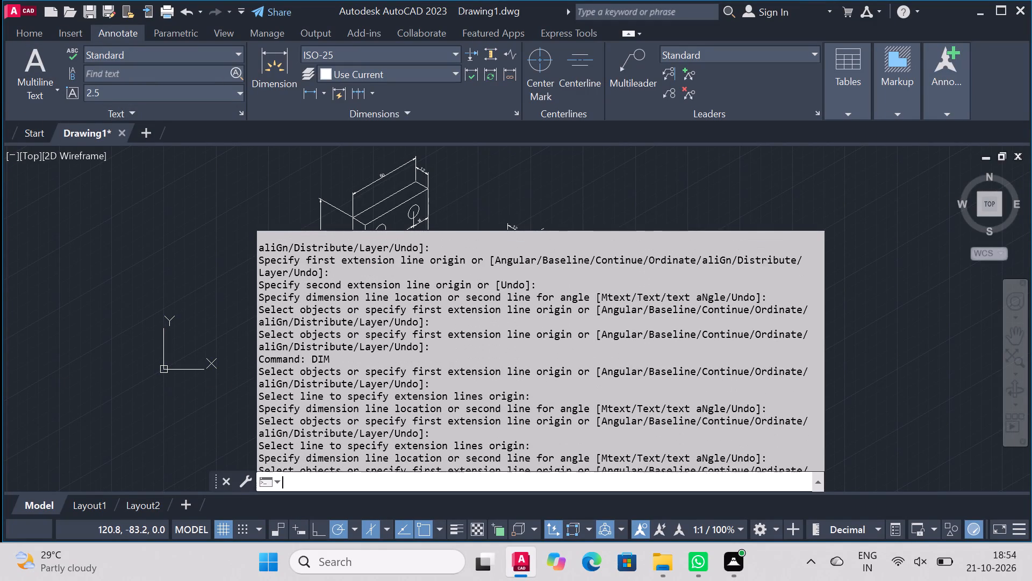
scroll(434, 384, up, 18)
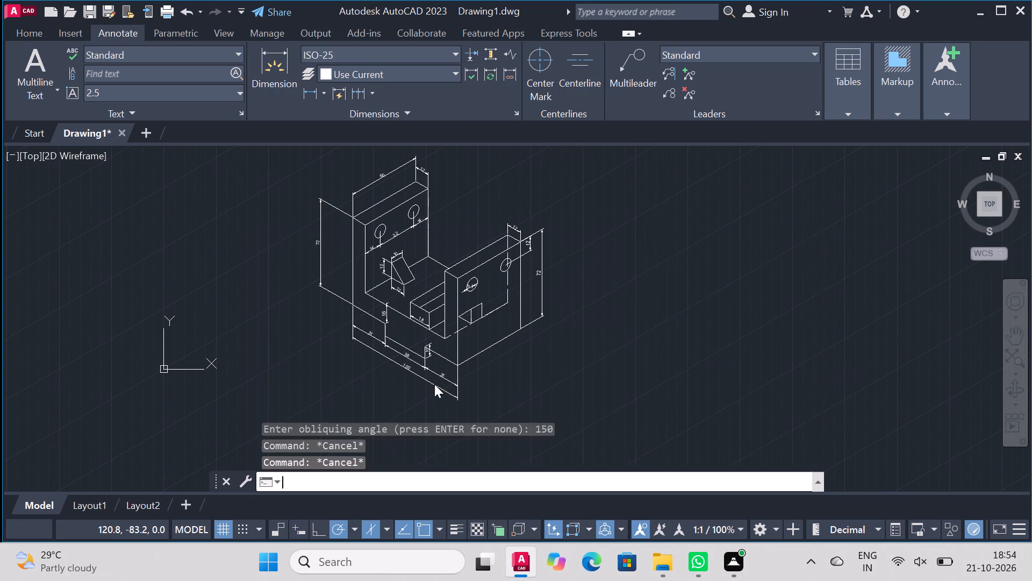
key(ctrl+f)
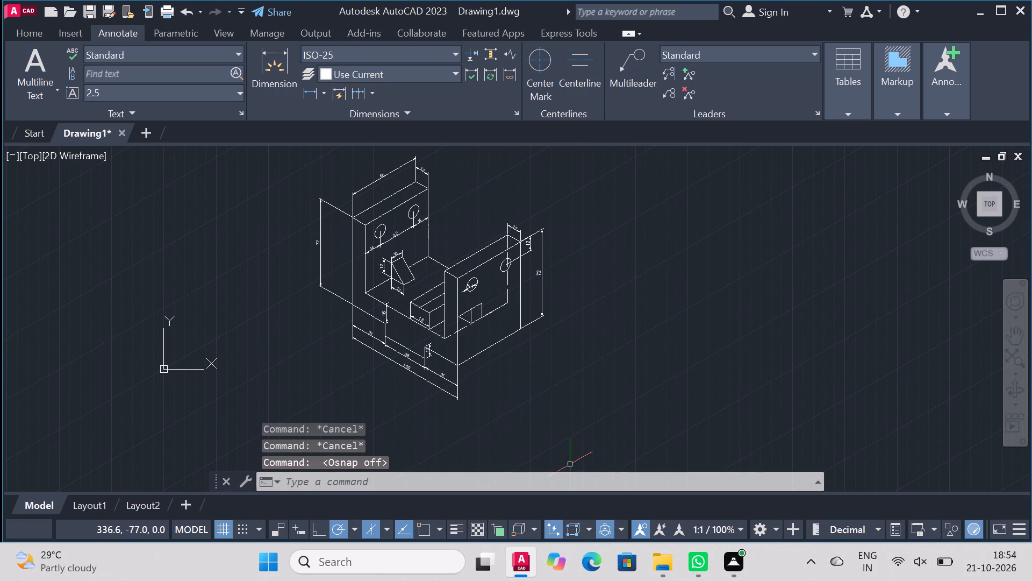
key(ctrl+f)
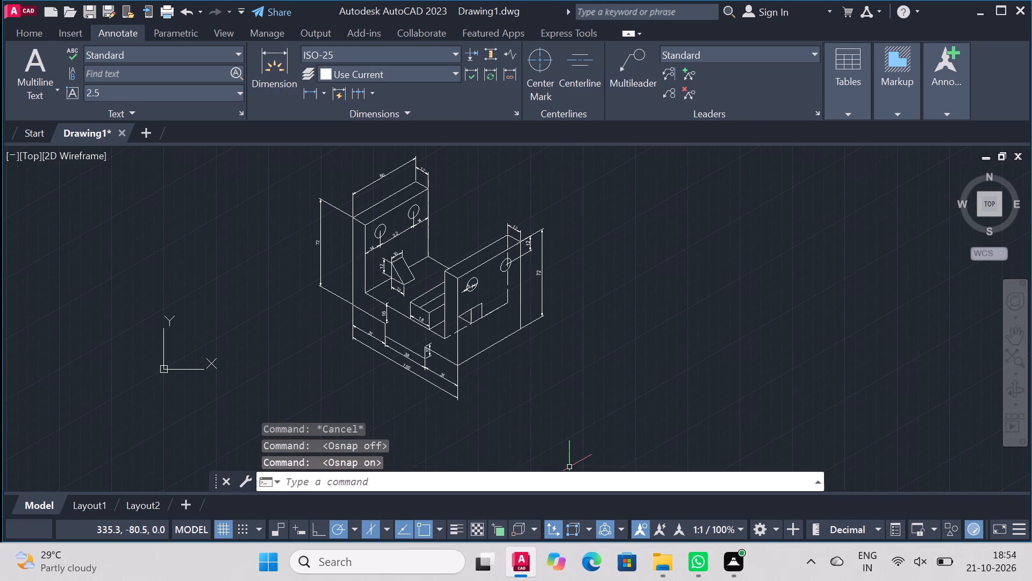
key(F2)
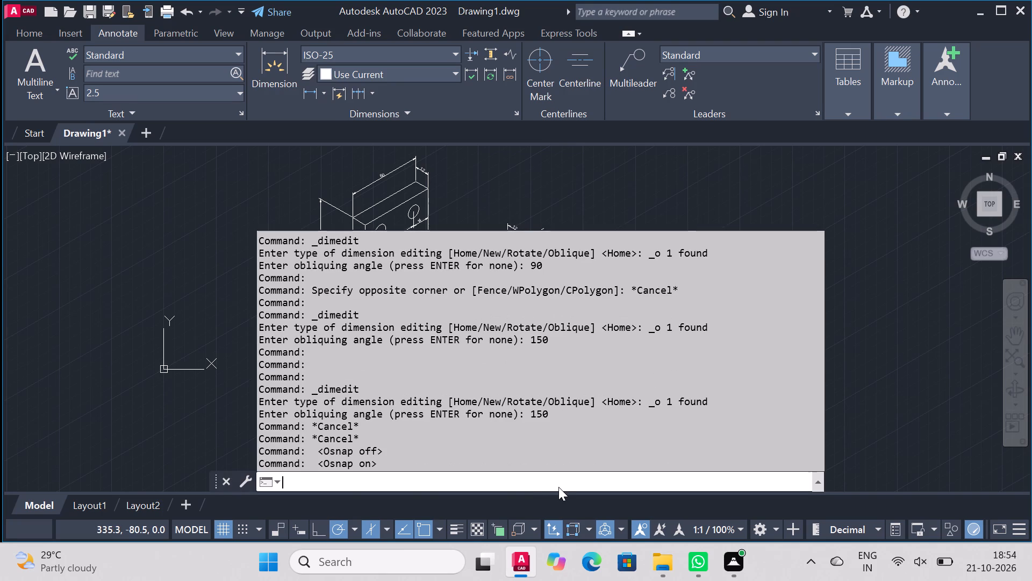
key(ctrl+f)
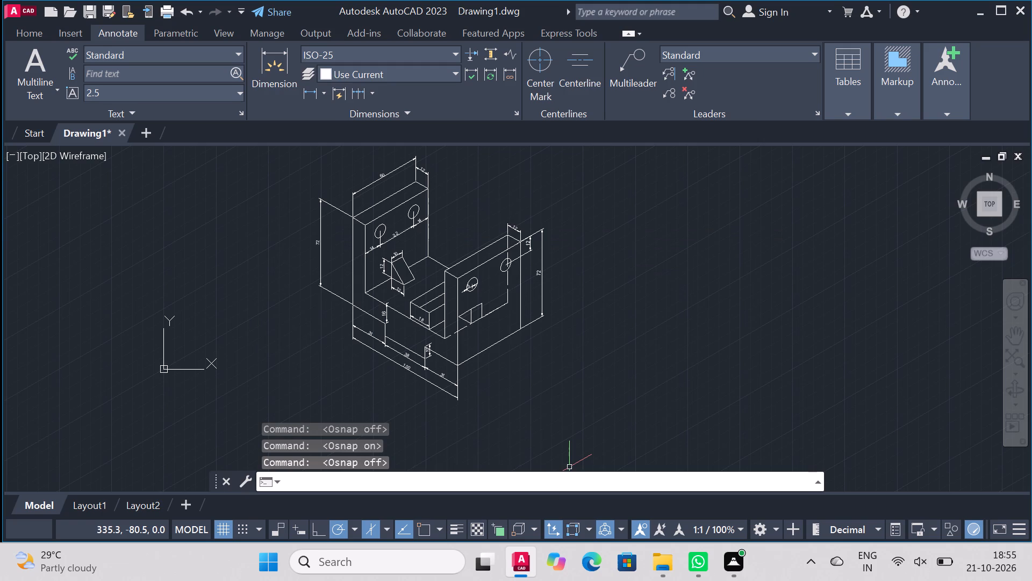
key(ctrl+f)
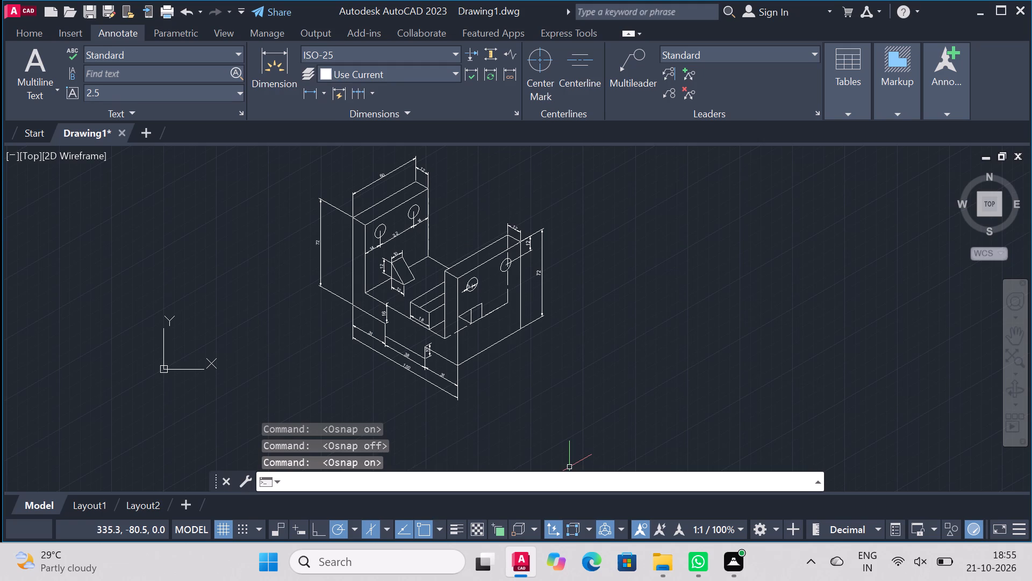
Check the command history and the list of recently used commands.
key(F2)
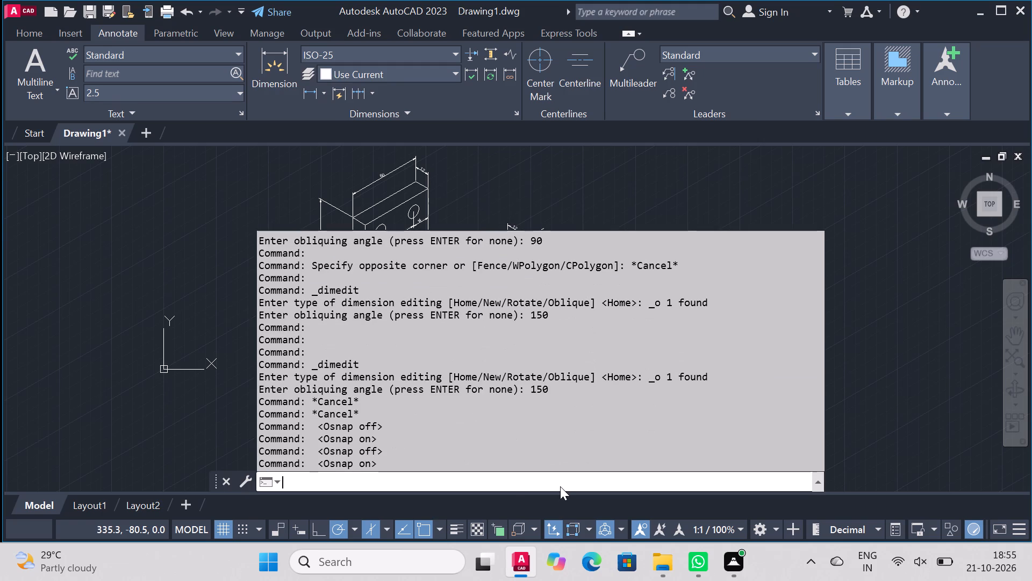
scroll(459, 419, up, 20)
scroll(459, 419, up, 15)
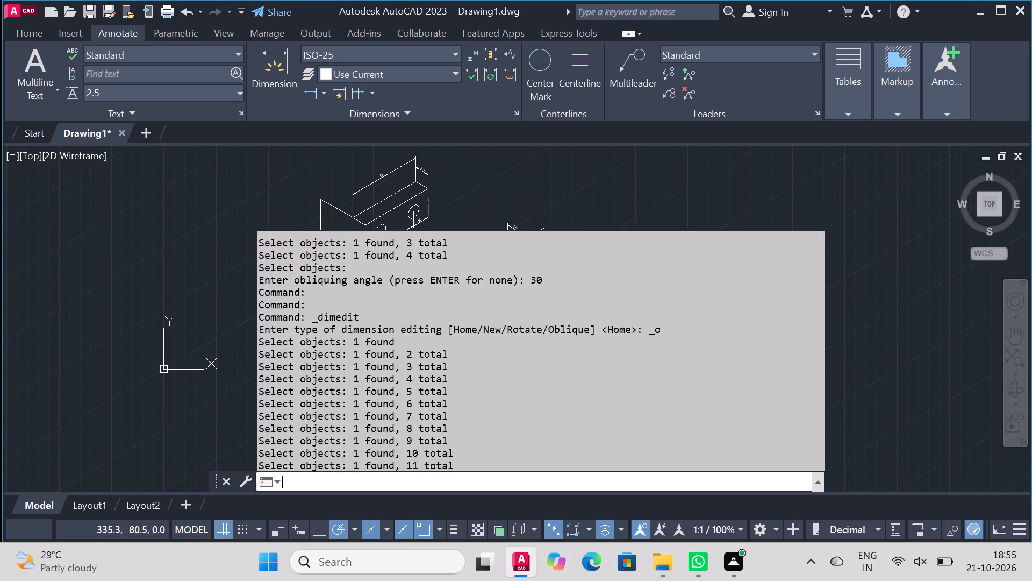
scroll(463, 421, up, 20)
scroll(463, 421, up, 5)
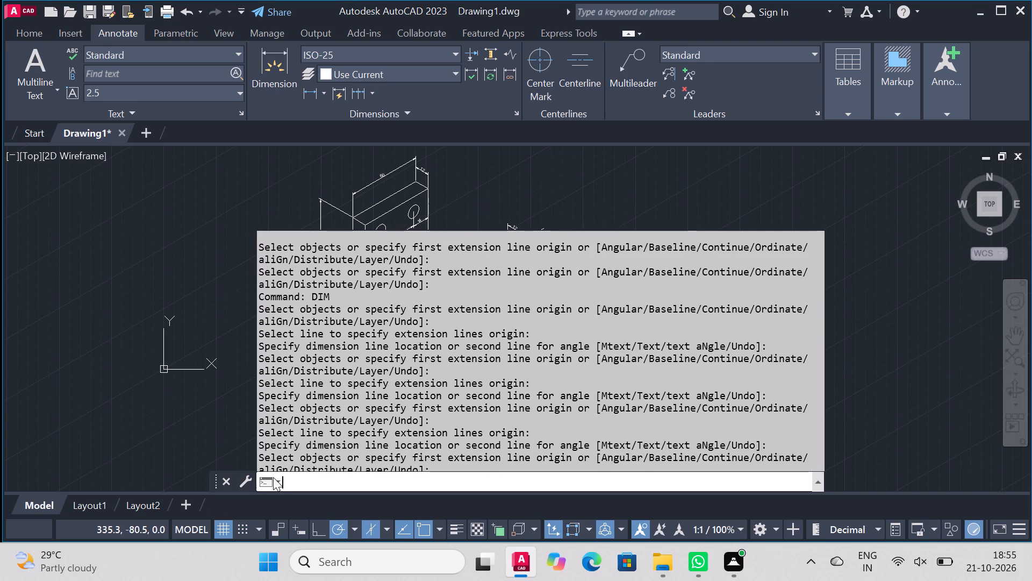
click(269, 483)
click(269, 483)
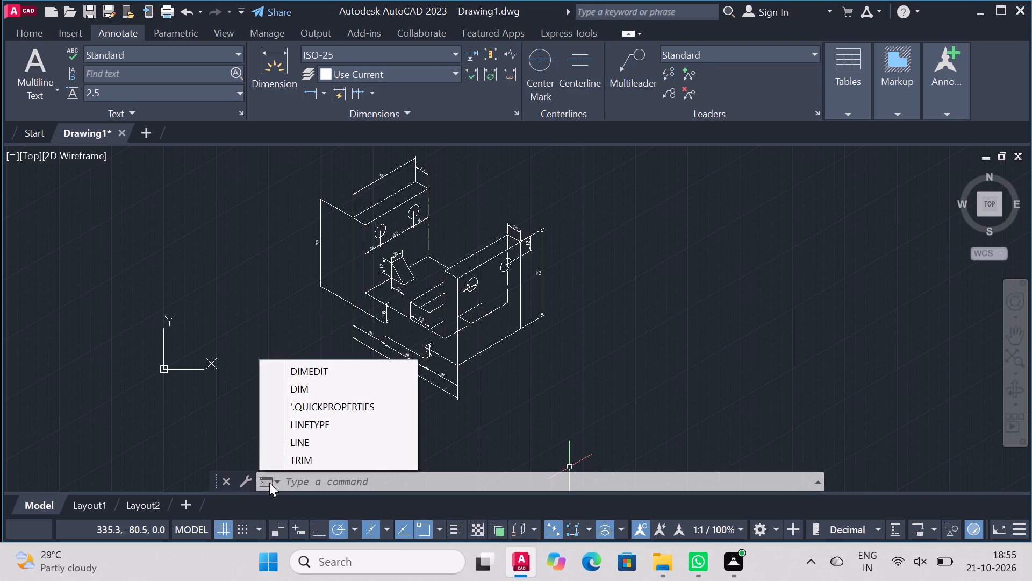
click(277, 481)
key(Escape)
Examine the command history from the dimension edits back through the line, trim, copy and ellipse commands.
key(F2)
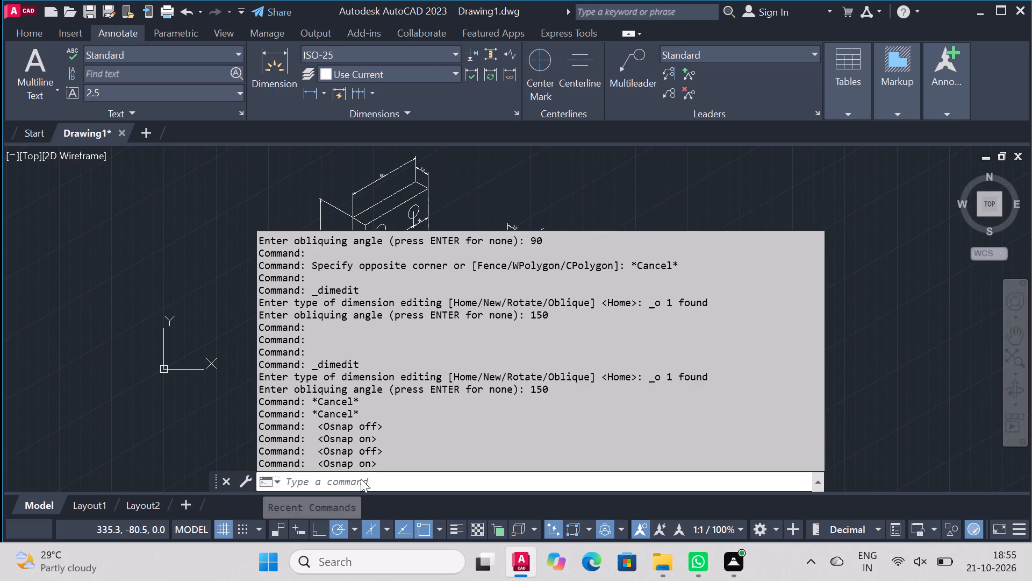
scroll(382, 402, up, 20)
scroll(382, 402, up, 10)
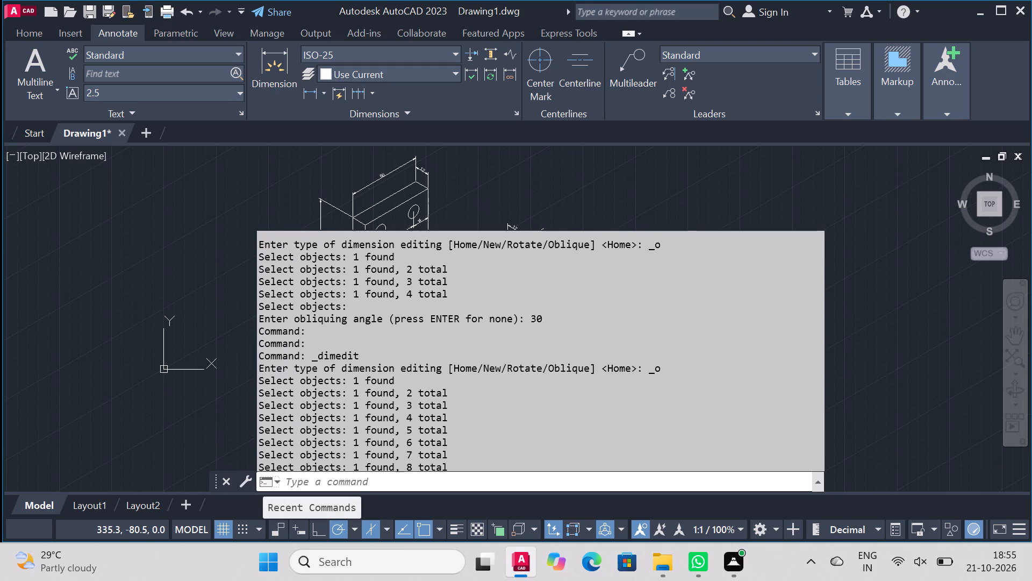
middle_click(711, 301)
scroll(711, 301, up, 12)
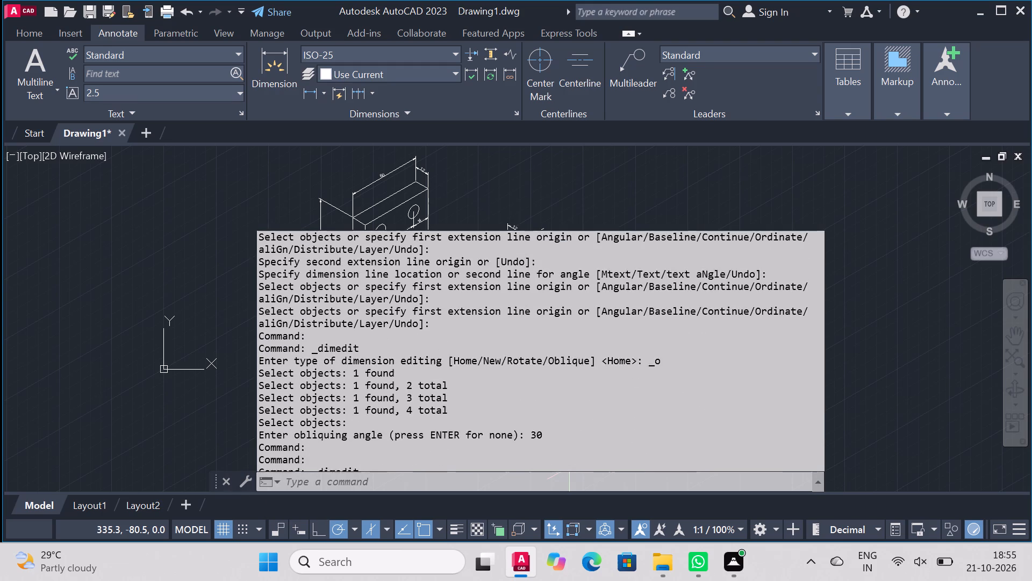
scroll(676, 311, up, 20)
scroll(676, 311, up, 20)
scroll(676, 311, up, 4)
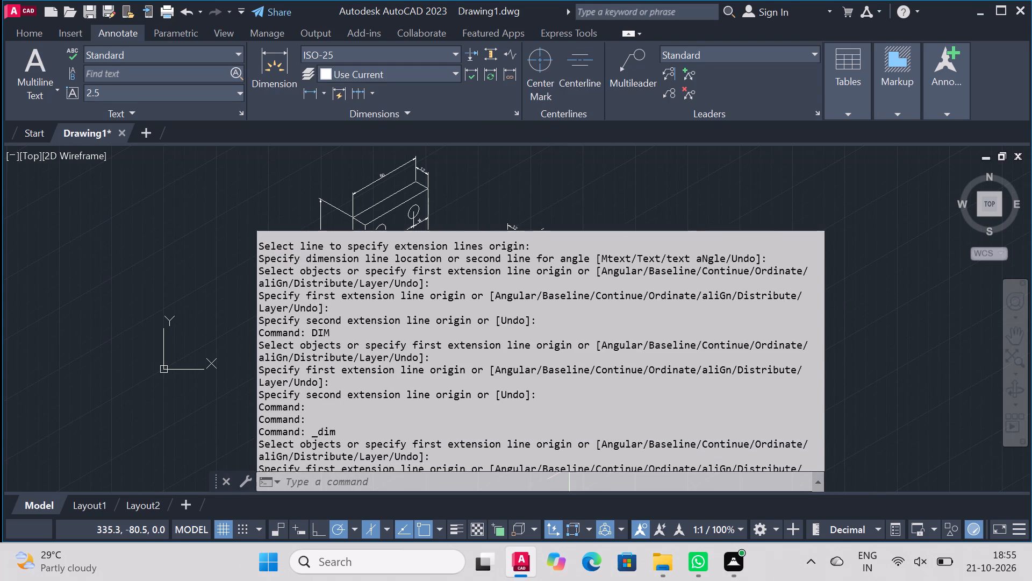
scroll(676, 311, up, 20)
scroll(676, 311, up, 20)
scroll(676, 311, up, 4)
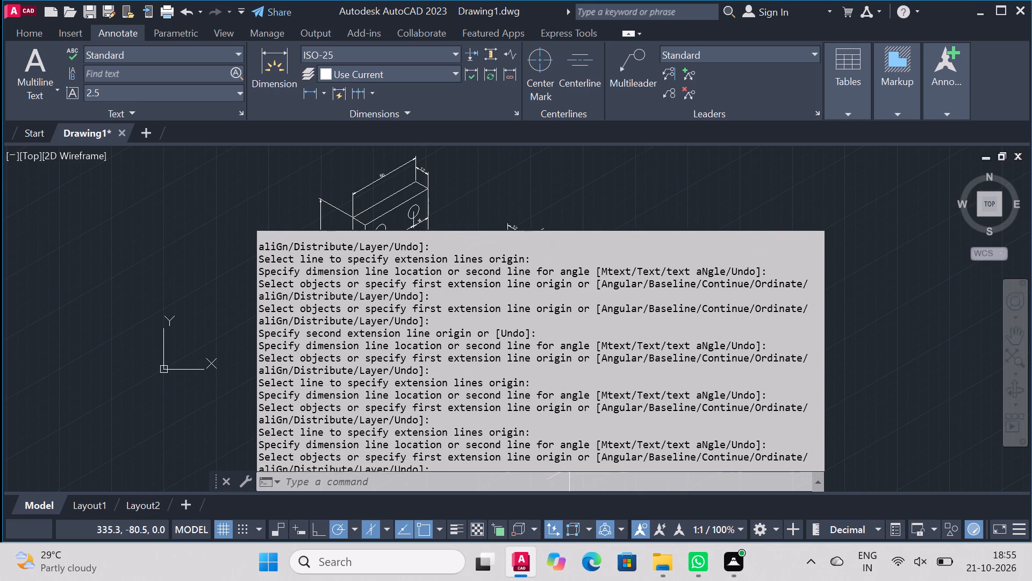
scroll(676, 311, up, 20)
scroll(676, 311, up, 13)
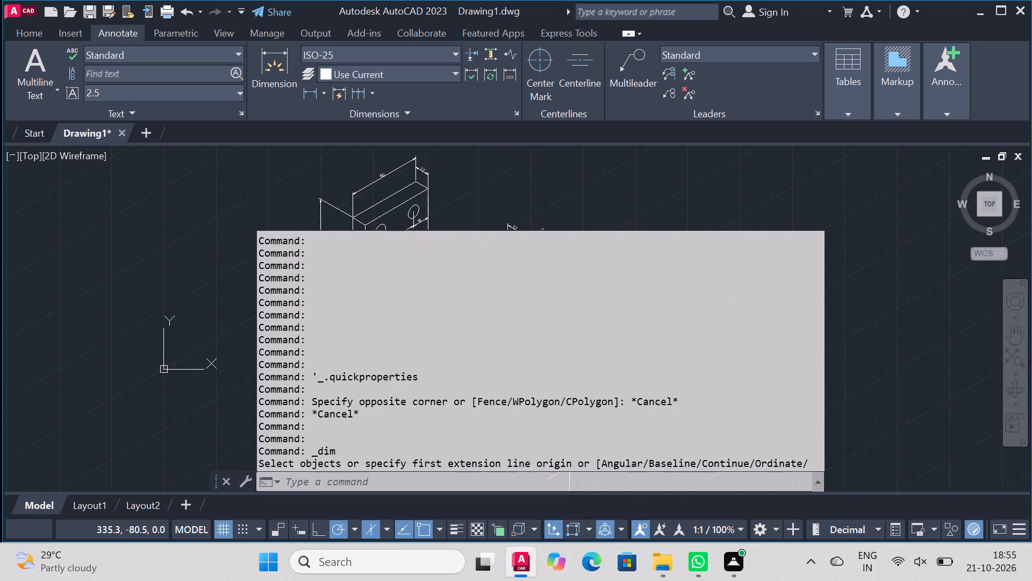
scroll(674, 311, up, 10)
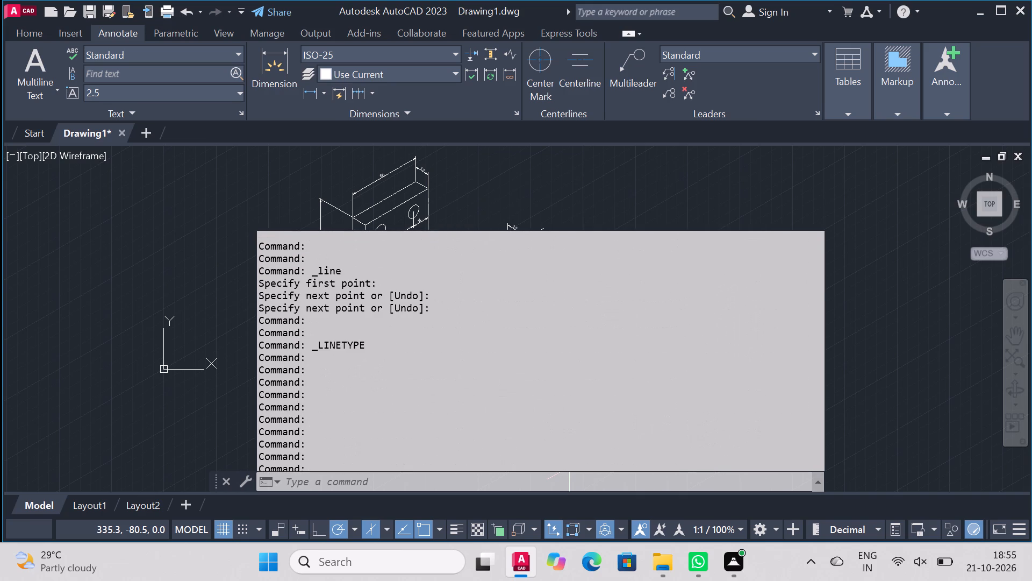
scroll(674, 311, up, 7)
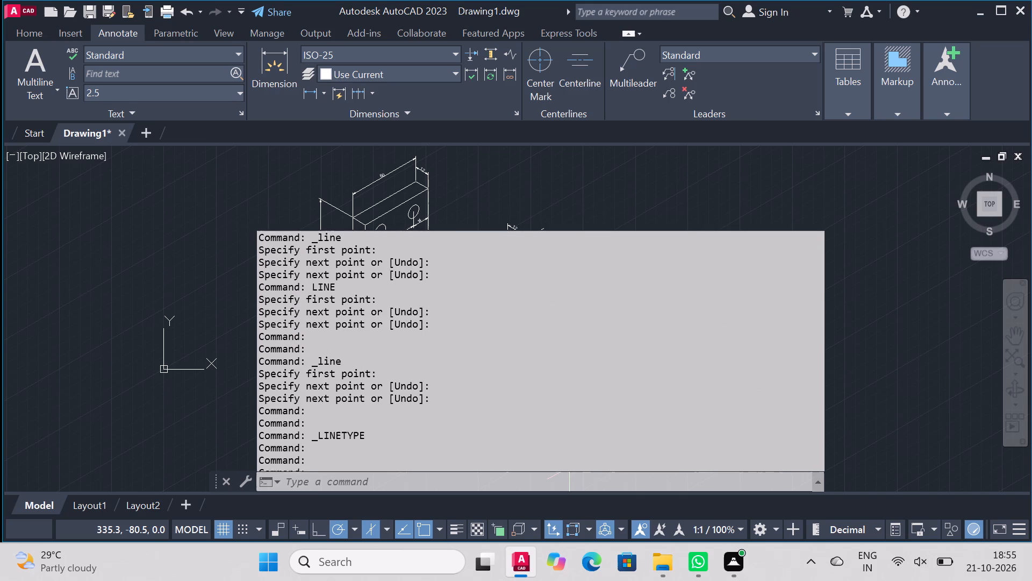
scroll(674, 311, up, 16)
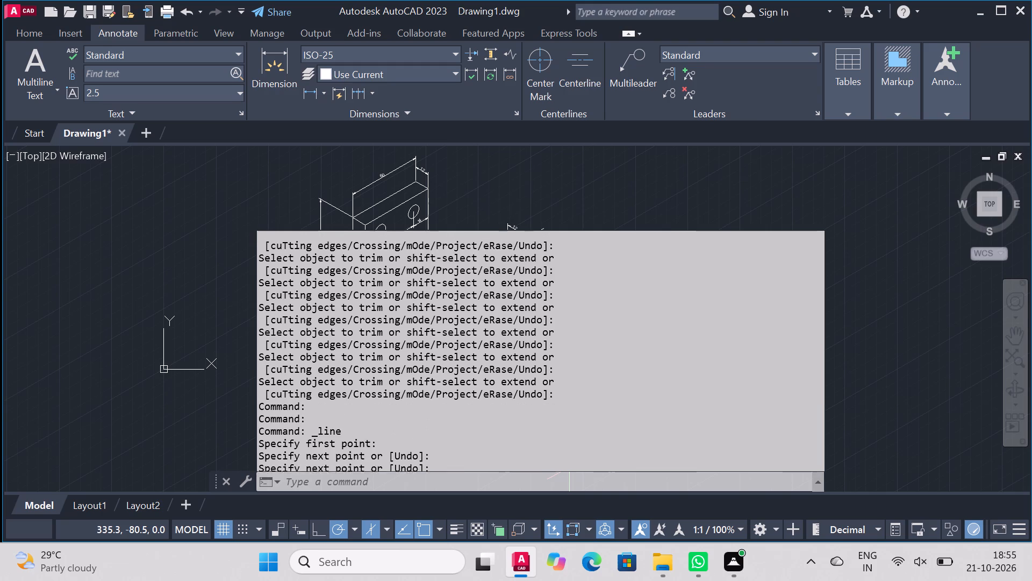
scroll(674, 311, up, 12)
scroll(674, 311, up, 20)
scroll(674, 311, up, 4)
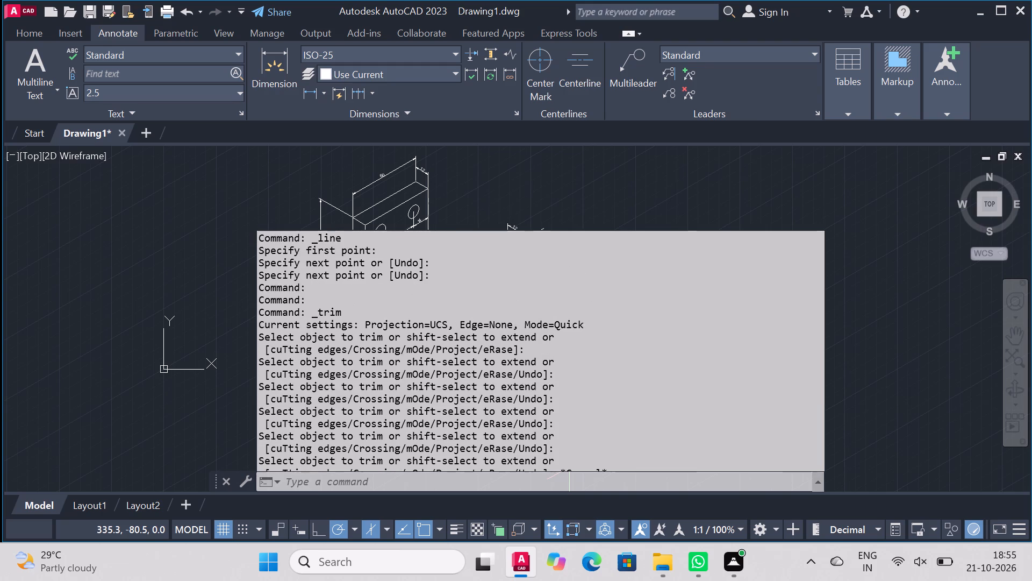
scroll(673, 310, up, 20)
scroll(673, 310, up, 20)
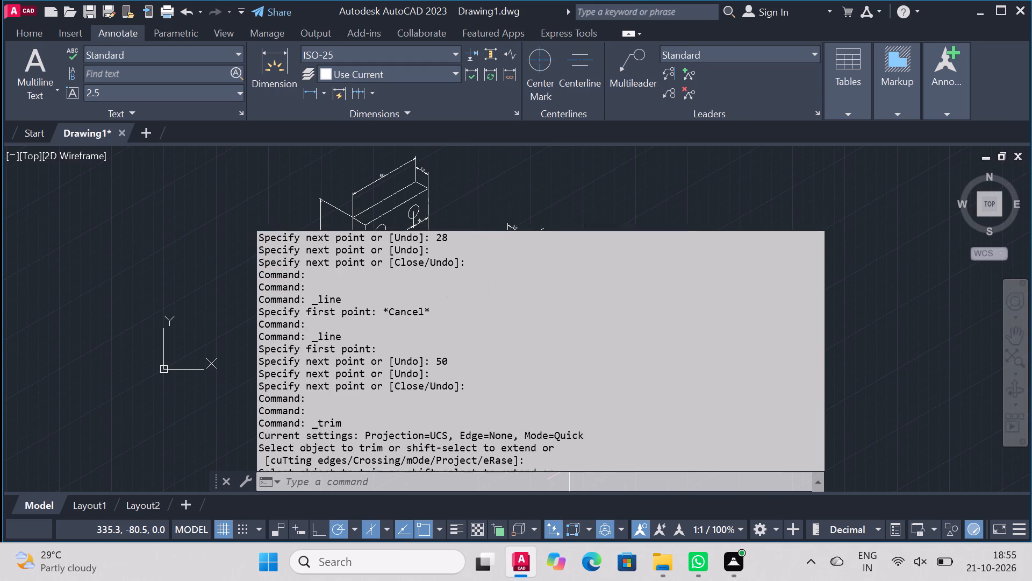
scroll(671, 309, up, 20)
scroll(671, 309, up, 9)
scroll(662, 415, down, 4)
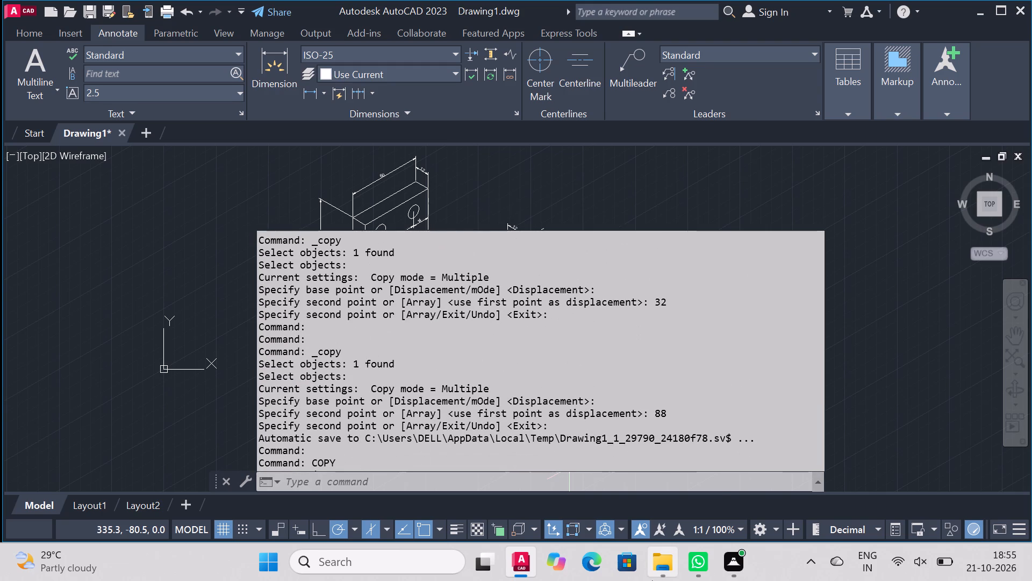
scroll(652, 580, down, 3)
scroll(294, 348, up, 19)
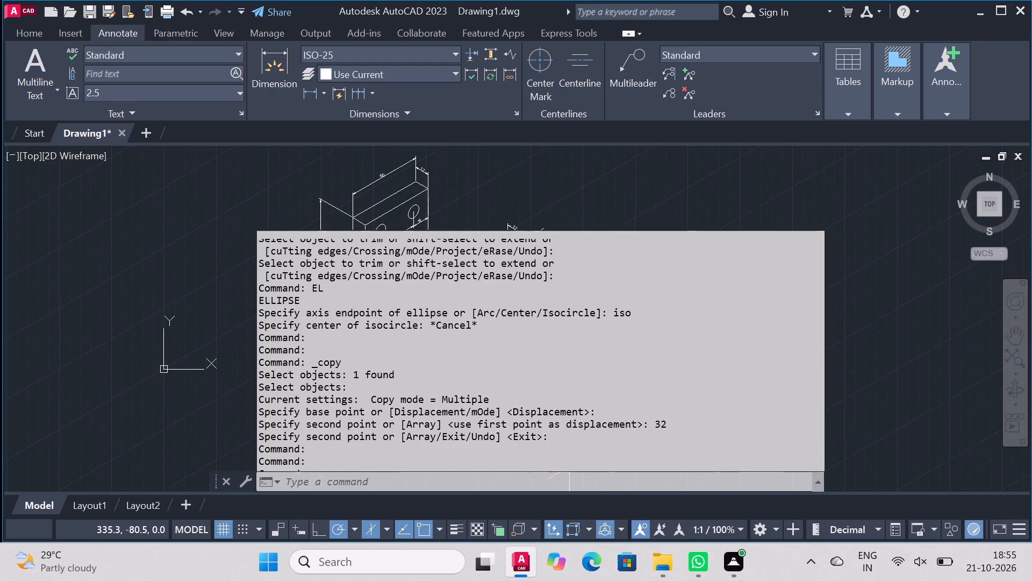
scroll(294, 348, up, 16)
scroll(643, 343, up, 7)
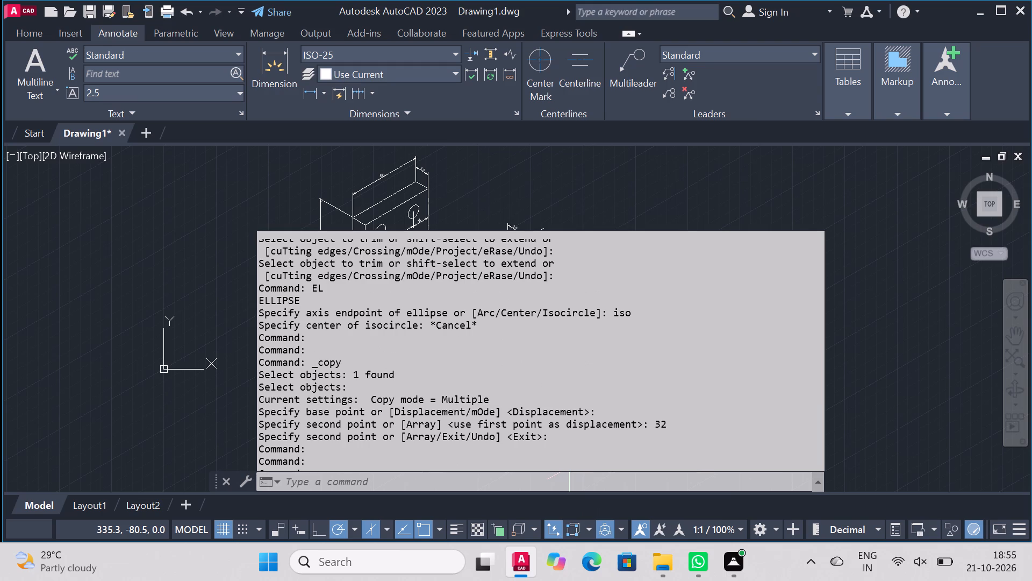
click(723, 309)
scroll(762, 306, up, 10)
scroll(584, 341, down, 6)
scroll(585, 342, up, 4)
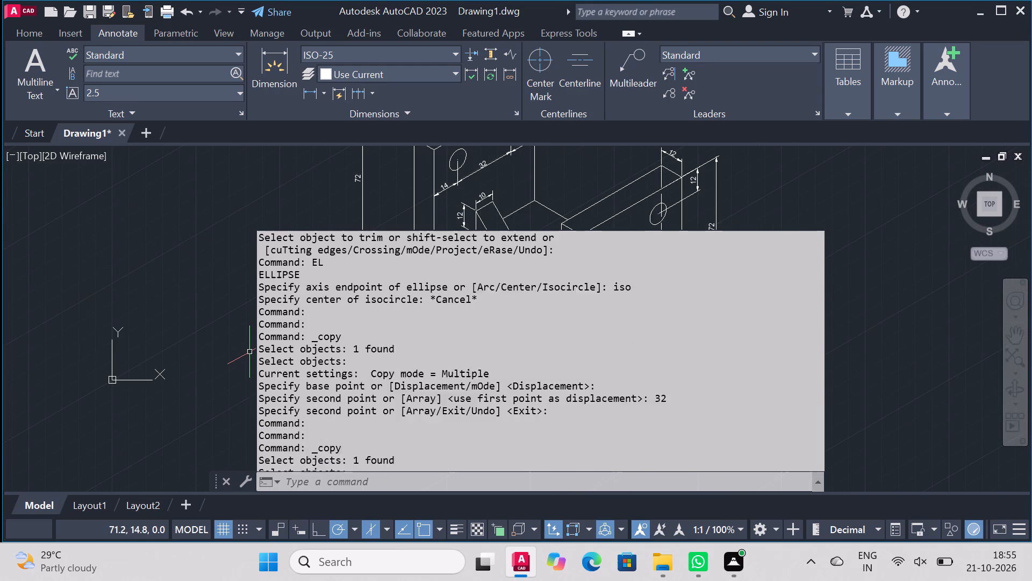
scroll(585, 342, up, 16)
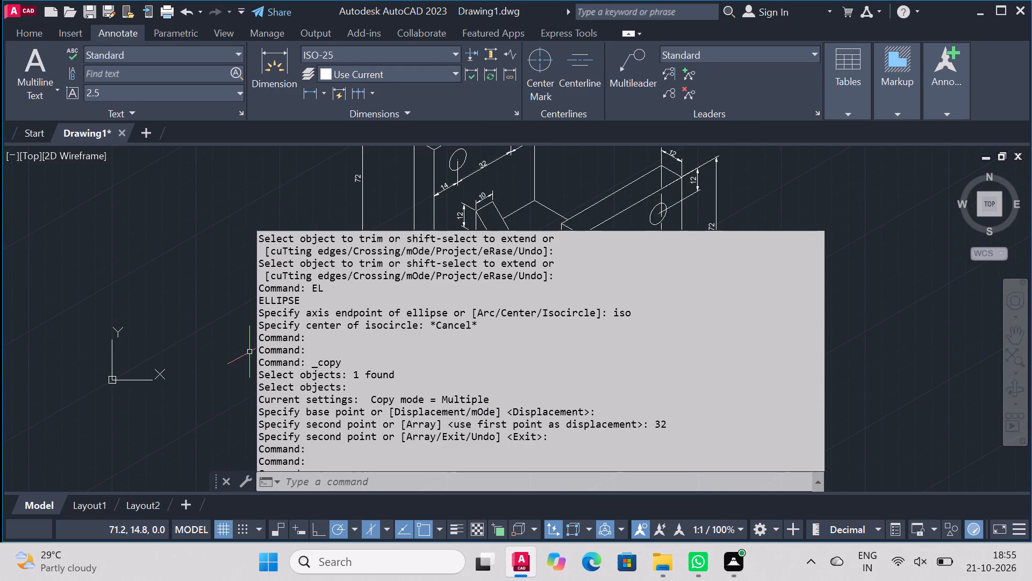
scroll(429, 372, down, 11)
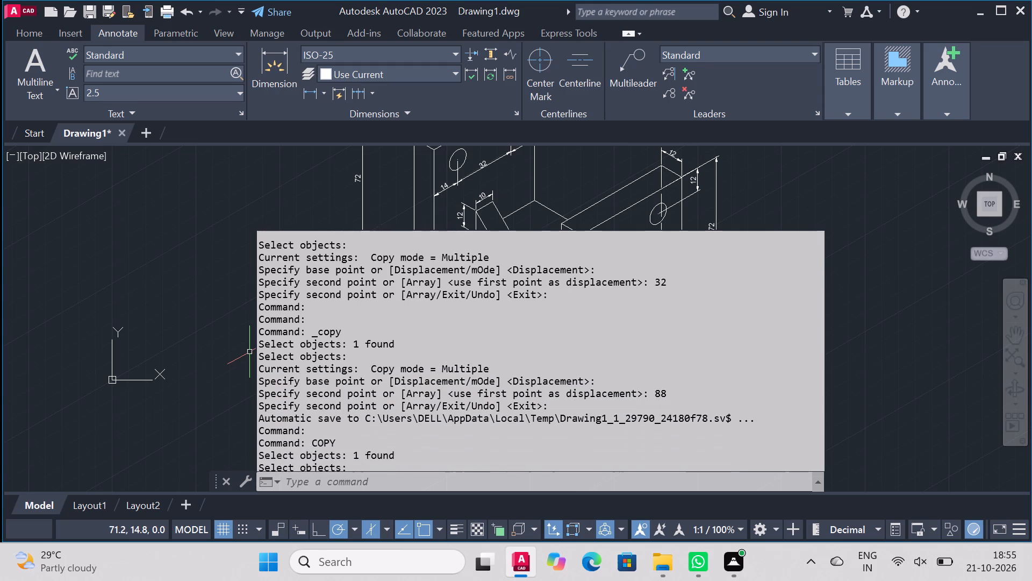
scroll(429, 372, down, 5)
key(Escape)
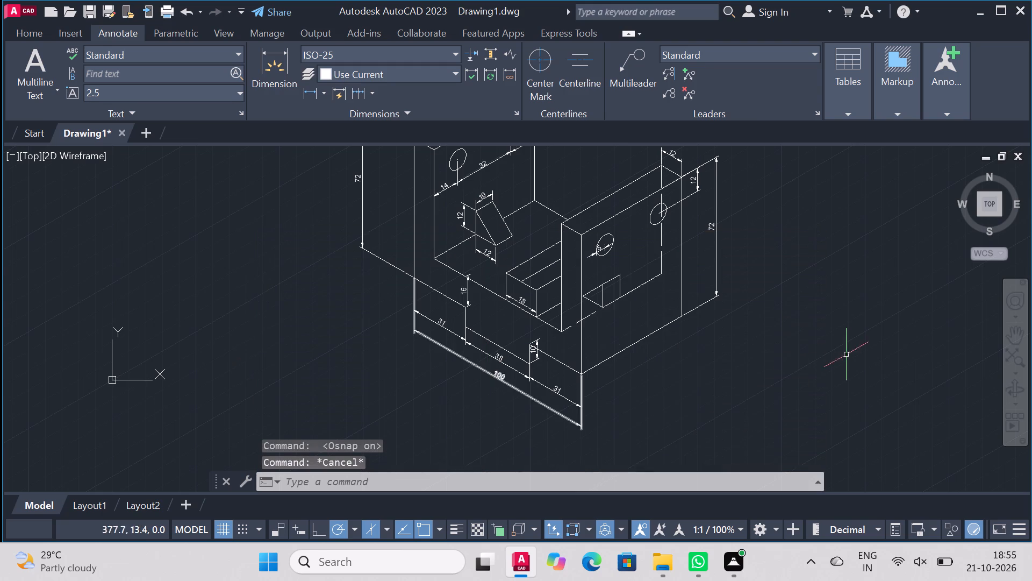
Run the LOGFILEOFF command to turn off log file recording.
click(549, 486)
text(lo)
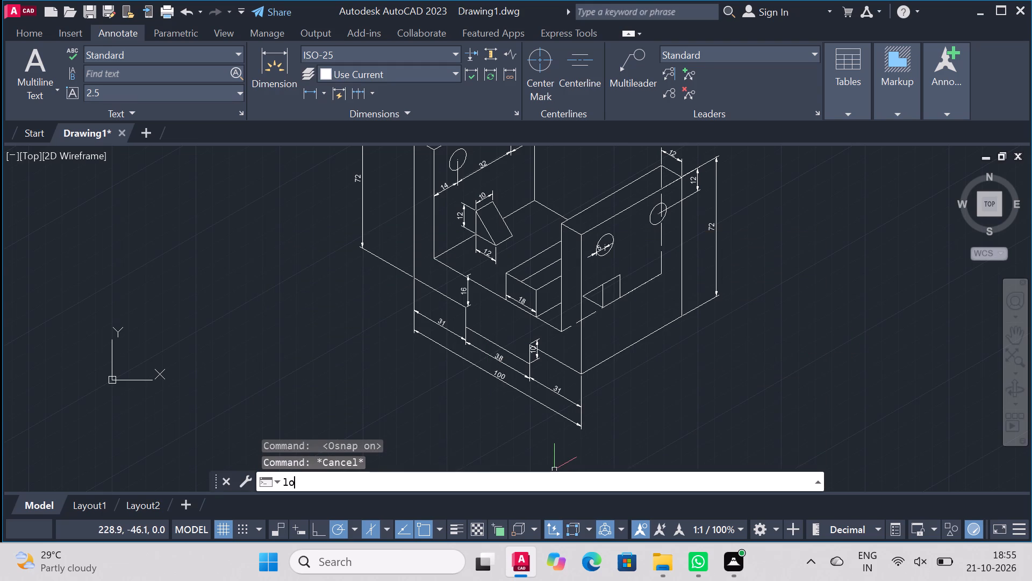
text(gfi)
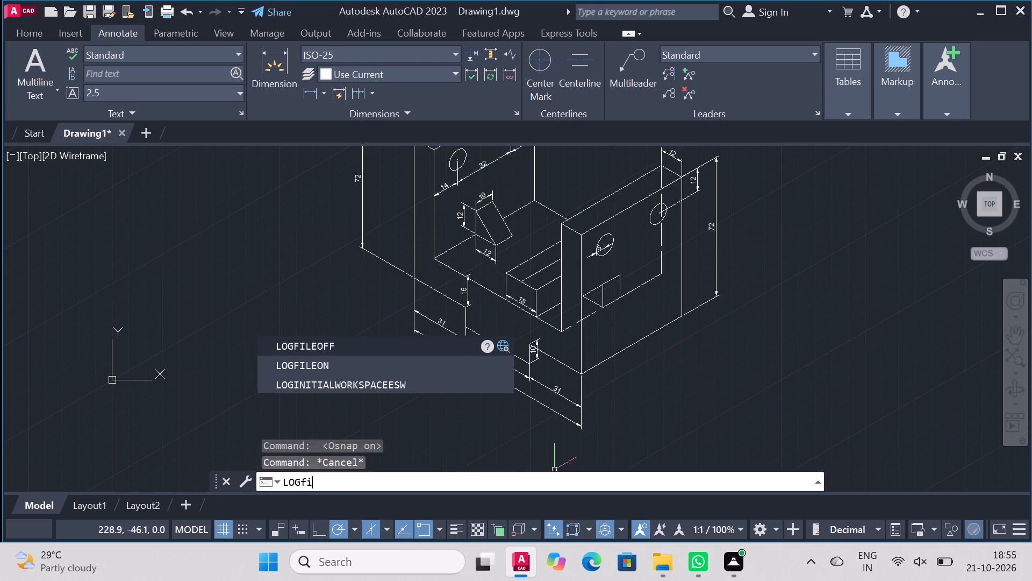
key(Return)
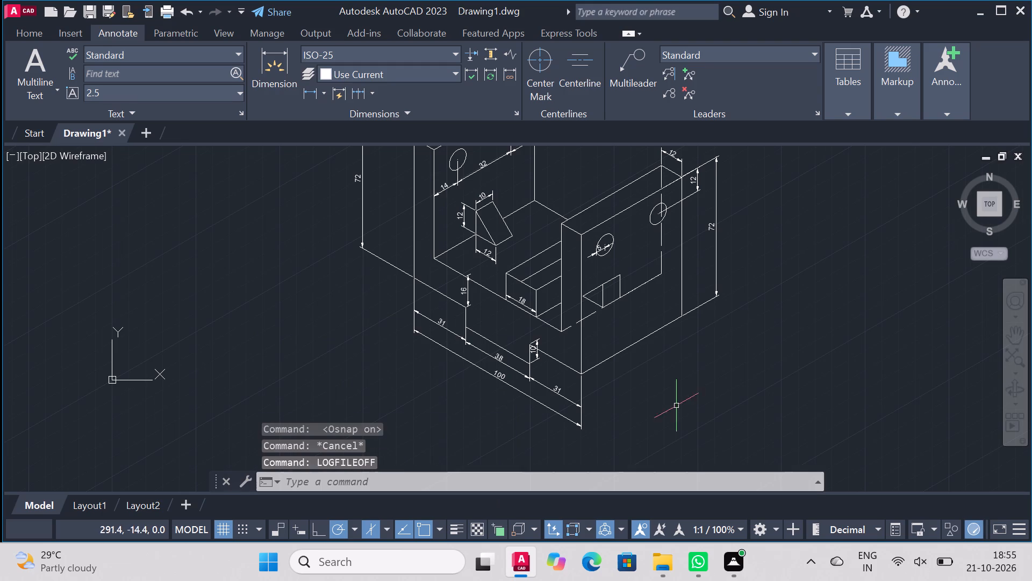
Save the dimensioned isometric drawing as a DWG file.
scroll(727, 317, down, 2)
scroll(760, 335, up, 2)
scroll(766, 335, down, 2)
scroll(790, 293, up, 1)
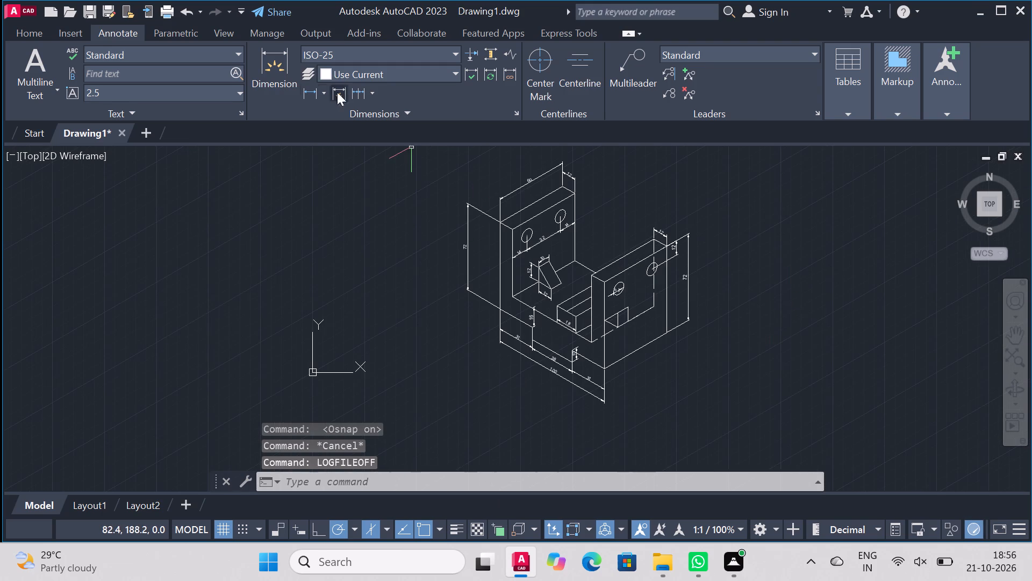
click(24, 37)
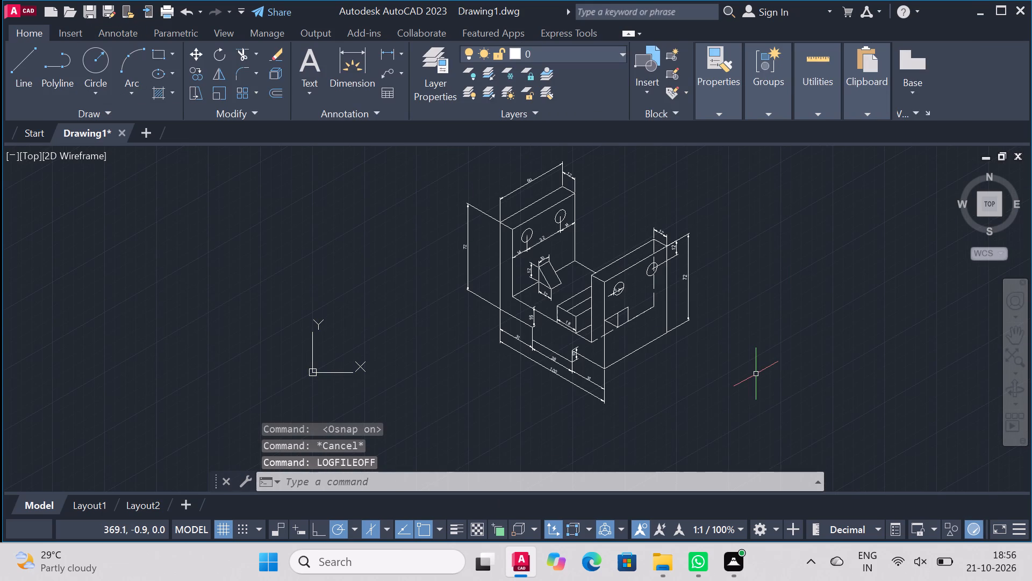
key(ctrl+s)
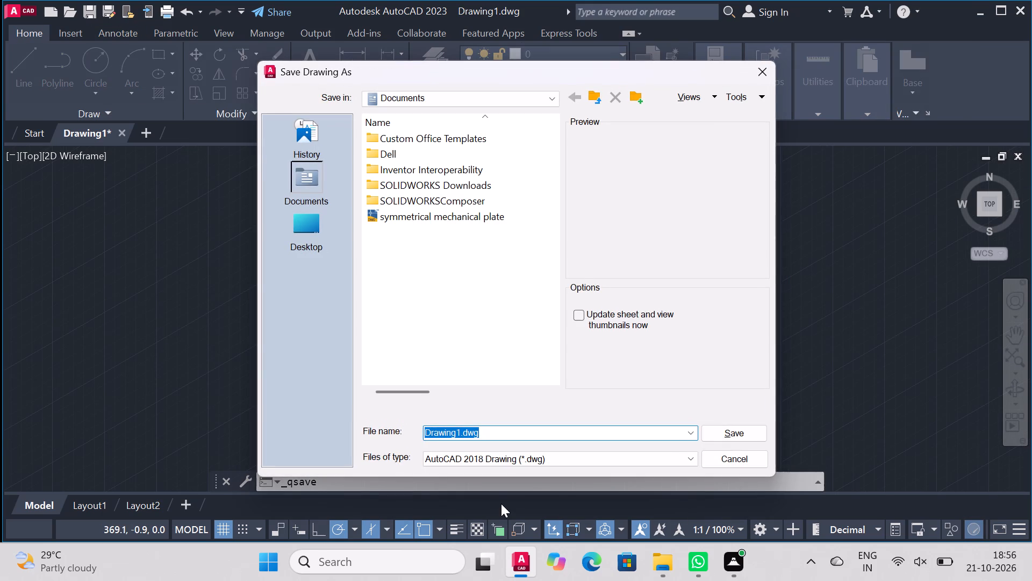
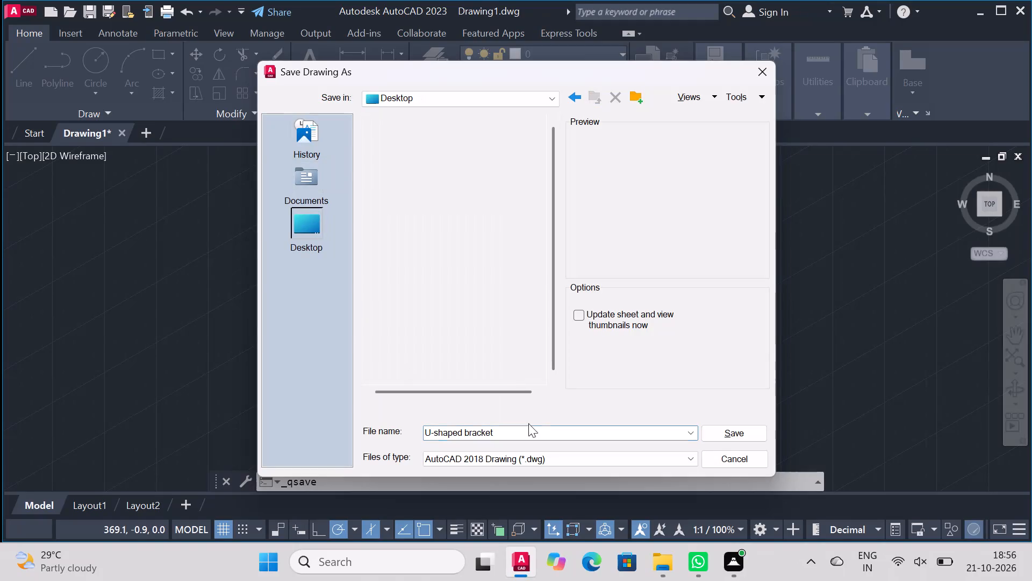
Save the drawing to the Desktop as "U-shaped bracket" in AutoCAD 2018 Drawing (*.dwg) format.
click(744, 433)
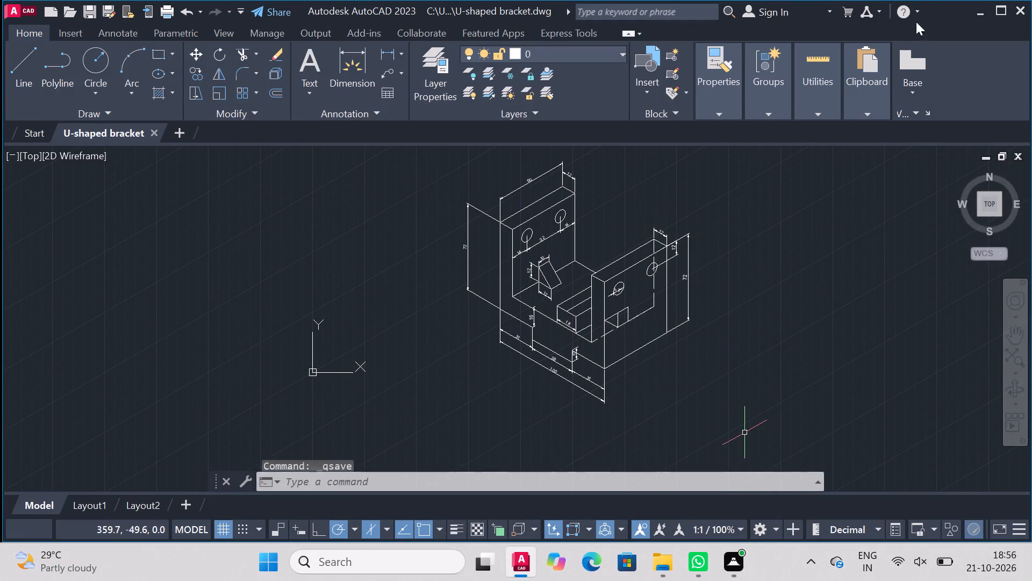
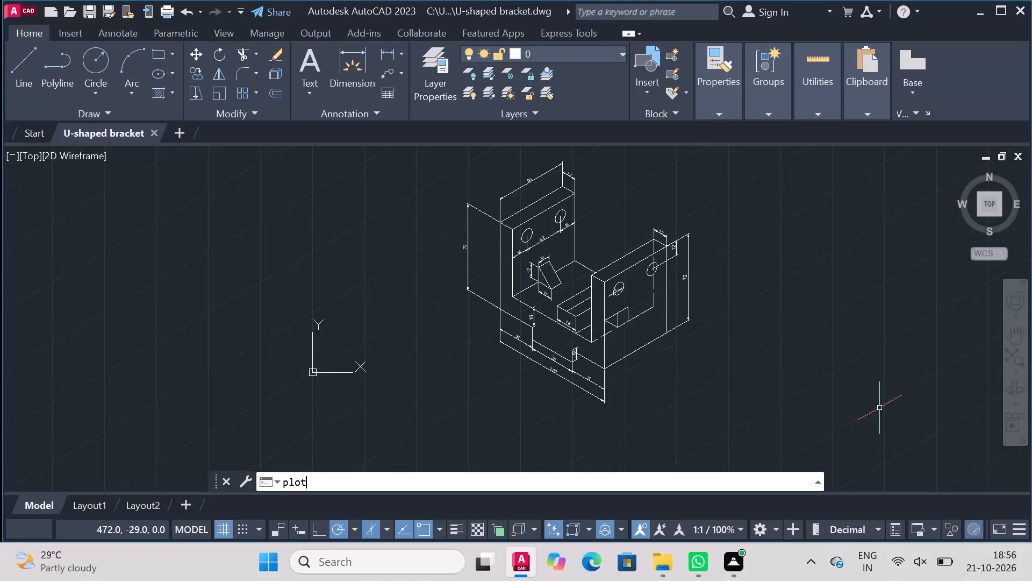
Set up a plot with the DWG To PDF.pc3 plotter and a window plot area enclosing the whole dimensioned bracket.
key(Return)
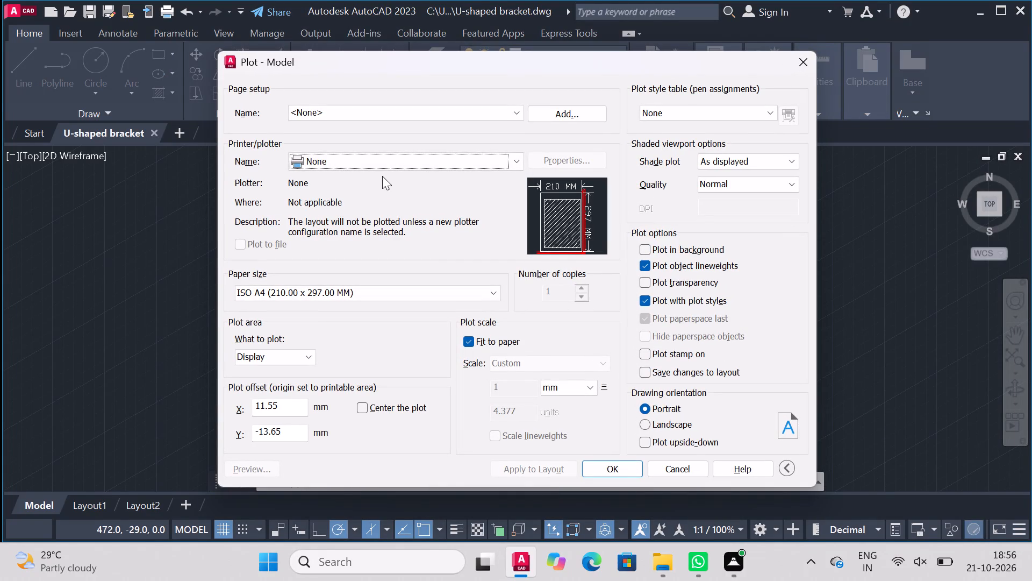
click(396, 162)
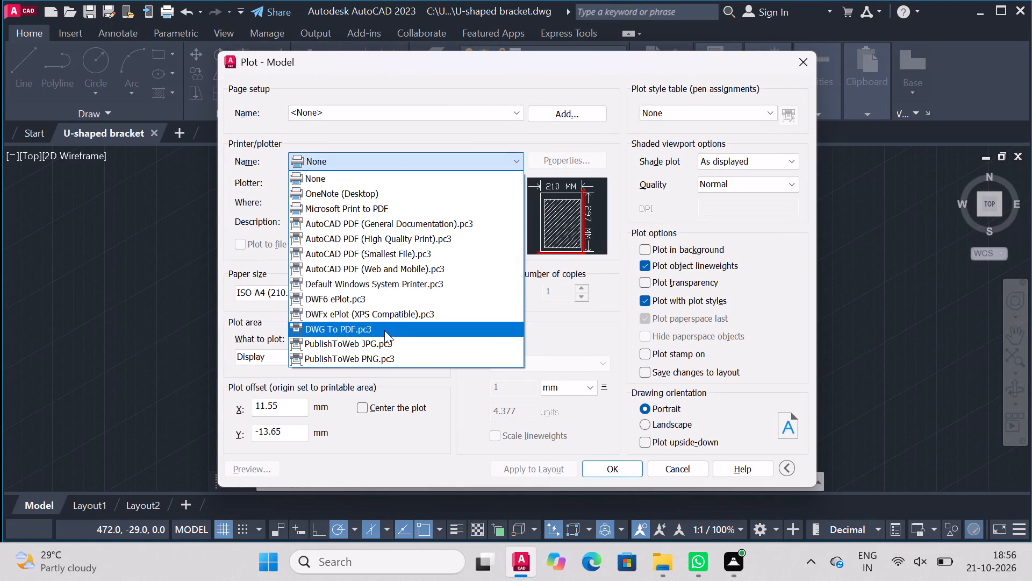
click(384, 330)
click(302, 359)
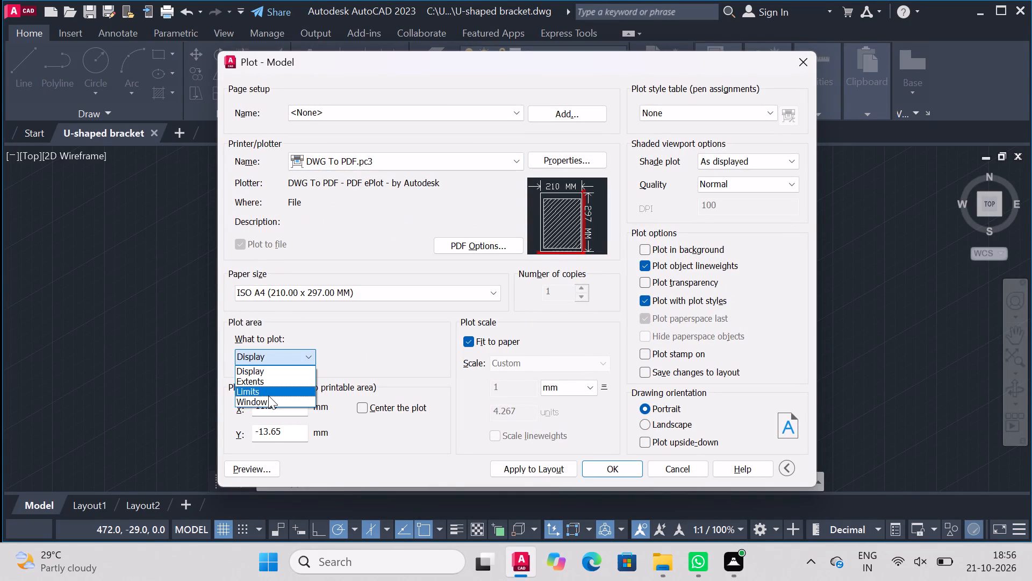
click(268, 395)
click(307, 358)
click(274, 399)
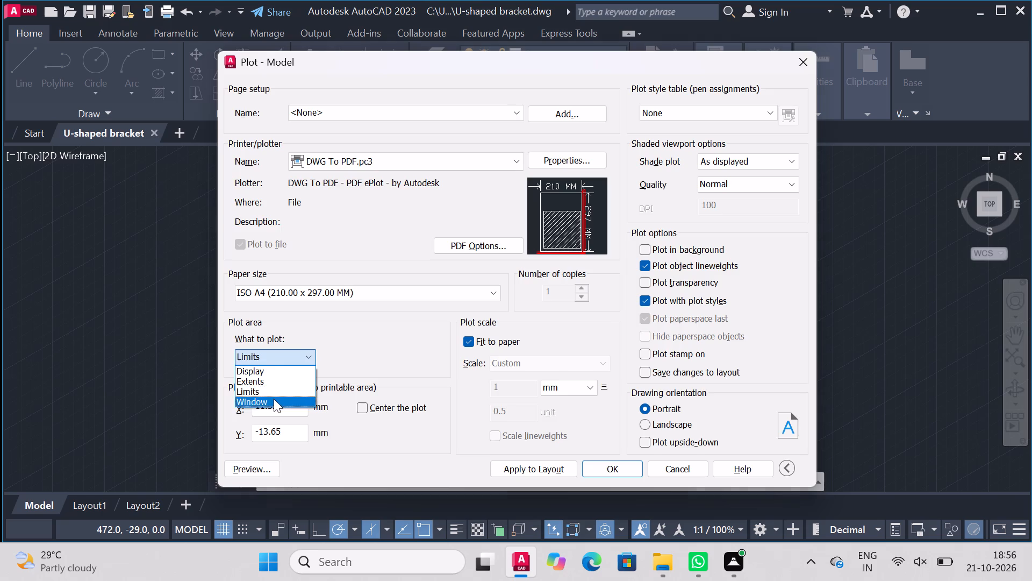
scroll(499, 324, down, 1)
scroll(585, 301, up, 1)
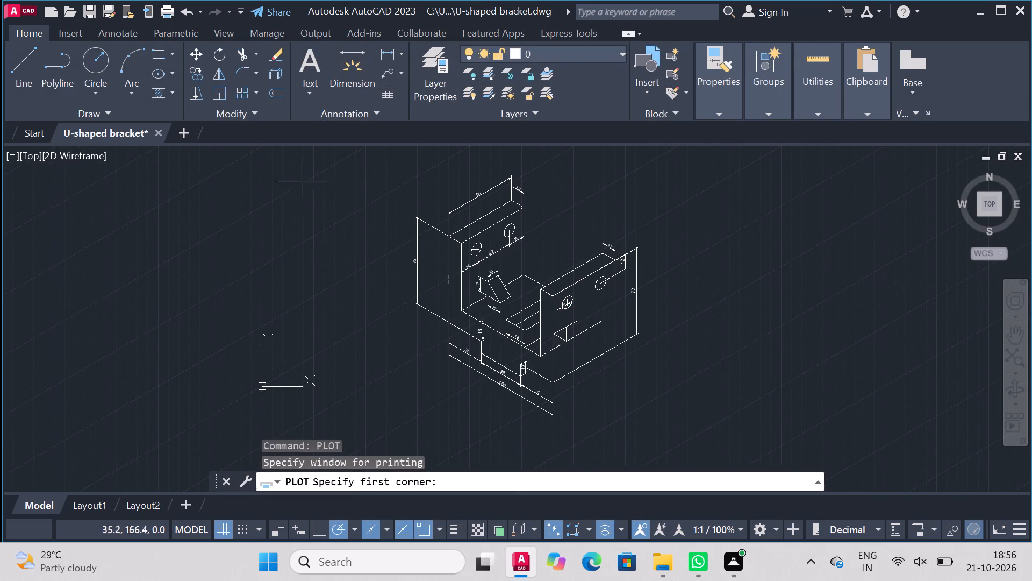
click(311, 152)
click(751, 438)
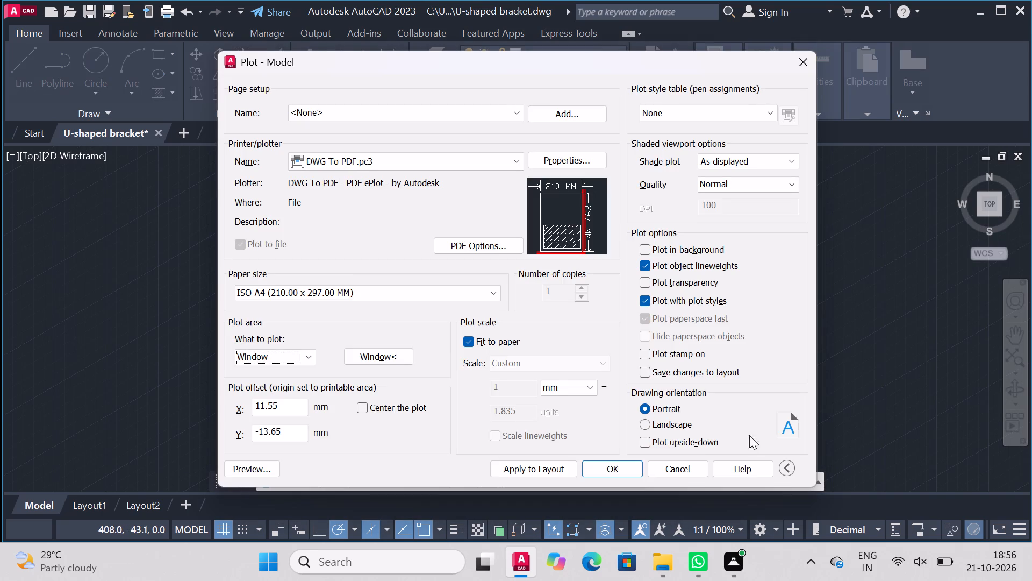
Center the plot on the ISO A4 sheet and set the drawing orientation to landscape.
click(366, 409)
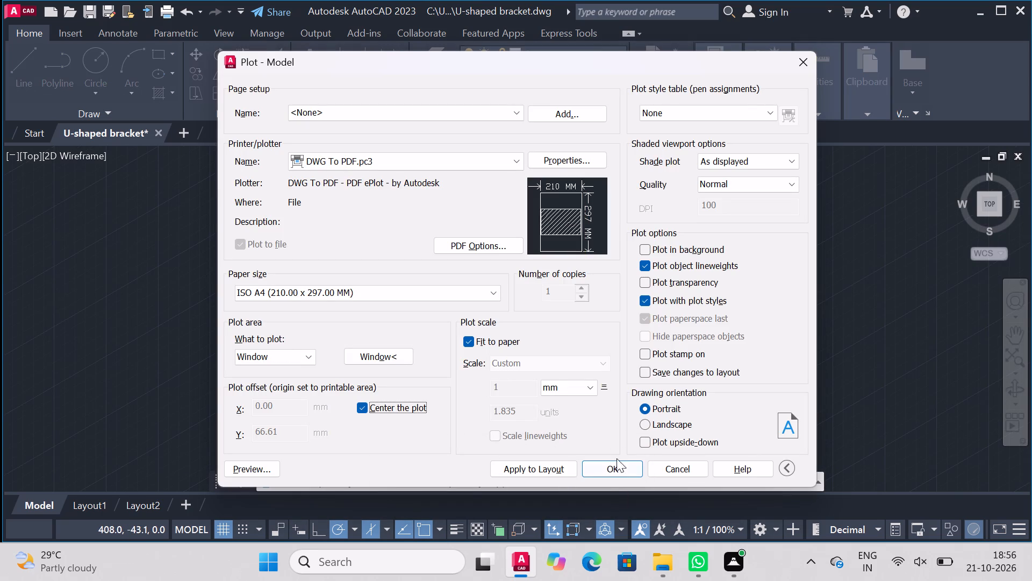
click(647, 425)
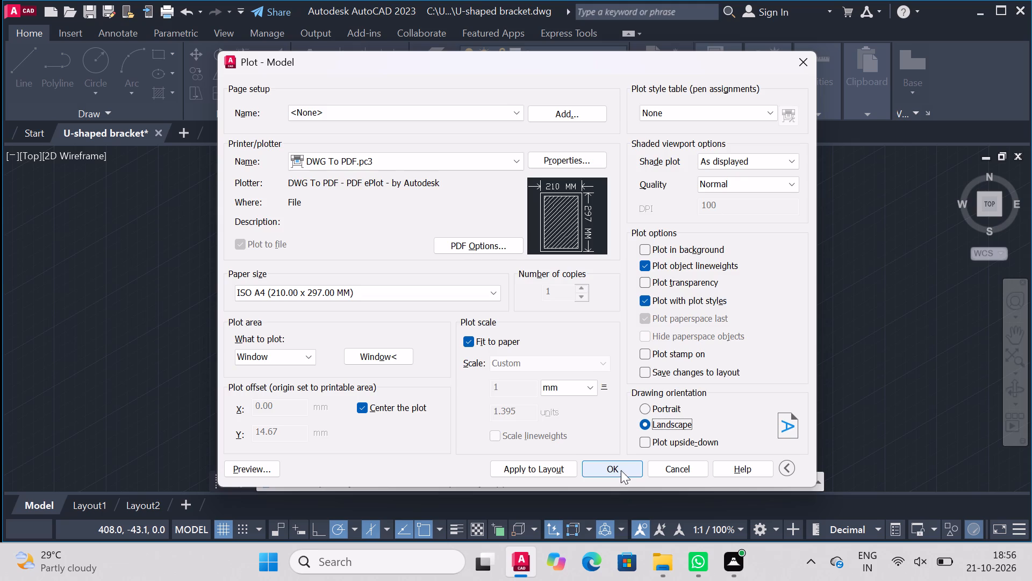
Plot the drawing to the Desktop as U-shaped bracket-Model.pdf.
click(621, 470)
click(295, 232)
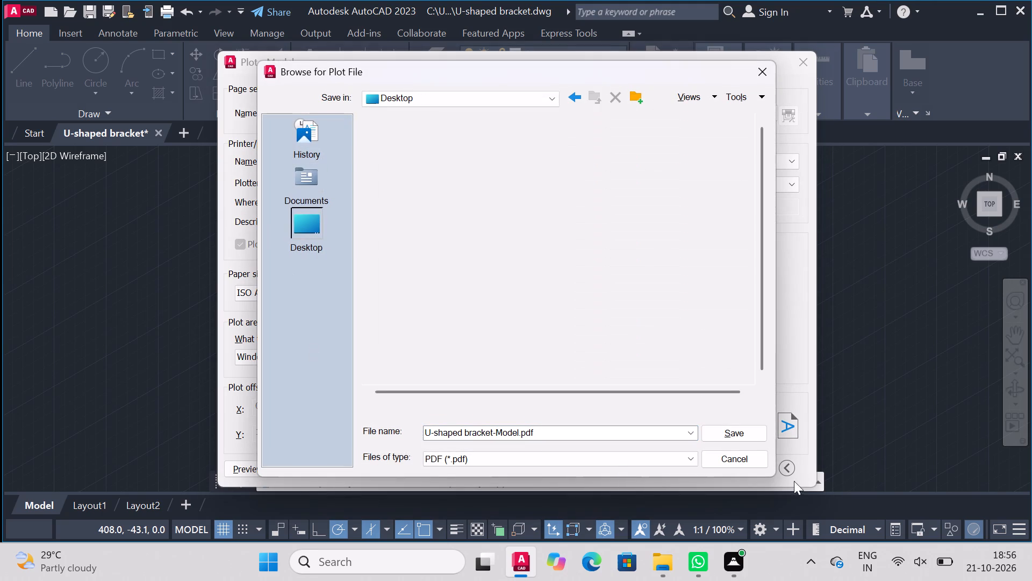
click(731, 439)
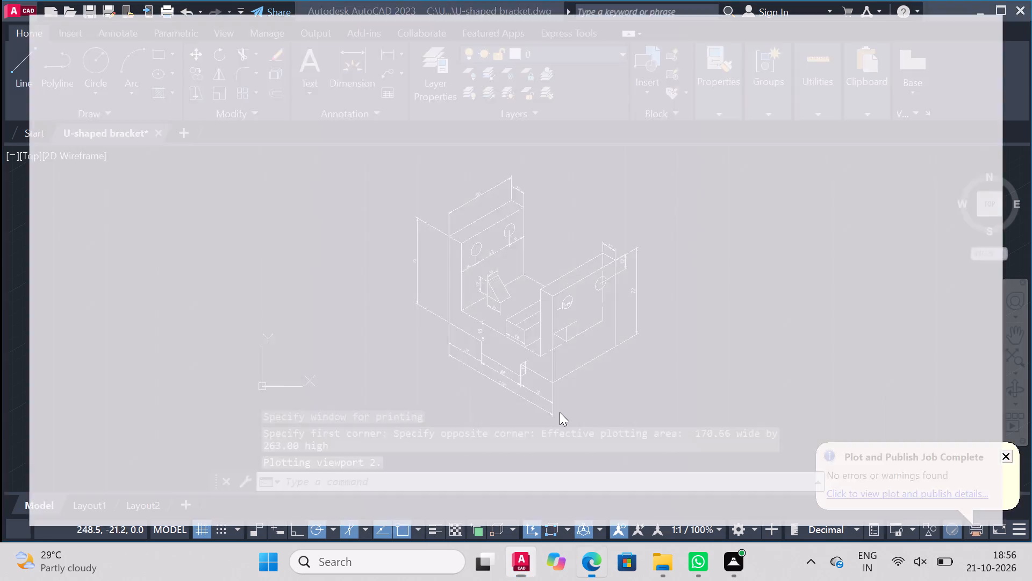
Look over the plotted bracket and its dimensions in the PDF opened in Microsoft Edge, and close it.
scroll(585, 372, down, 2)
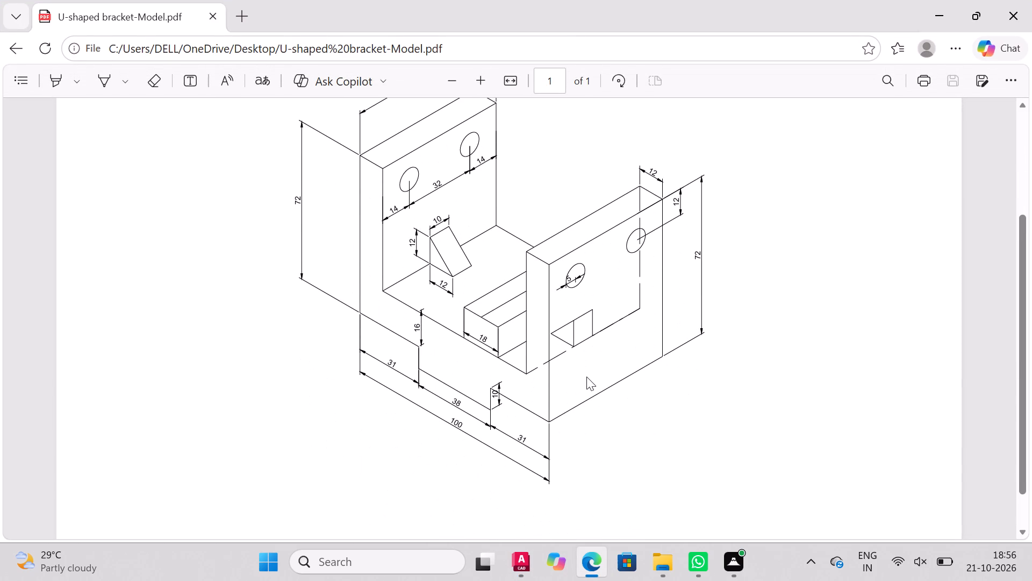
scroll(586, 377, up, 1)
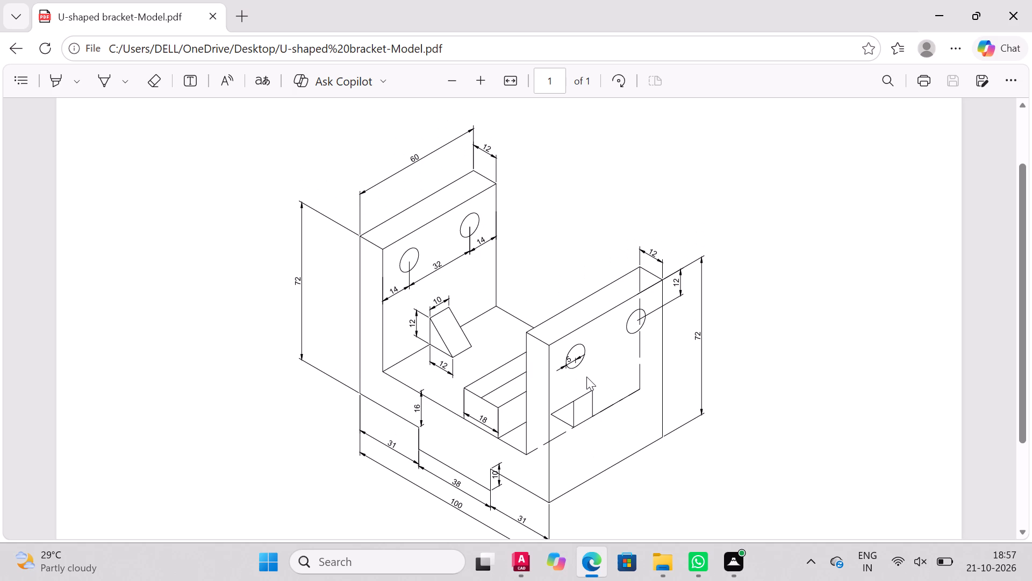
click(1020, 11)
Dismiss the plot notification and quit AutoCAD, saving the changes to U-shaped bracket.dwg.
scroll(644, 294, down, 2)
scroll(673, 315, up, 2)
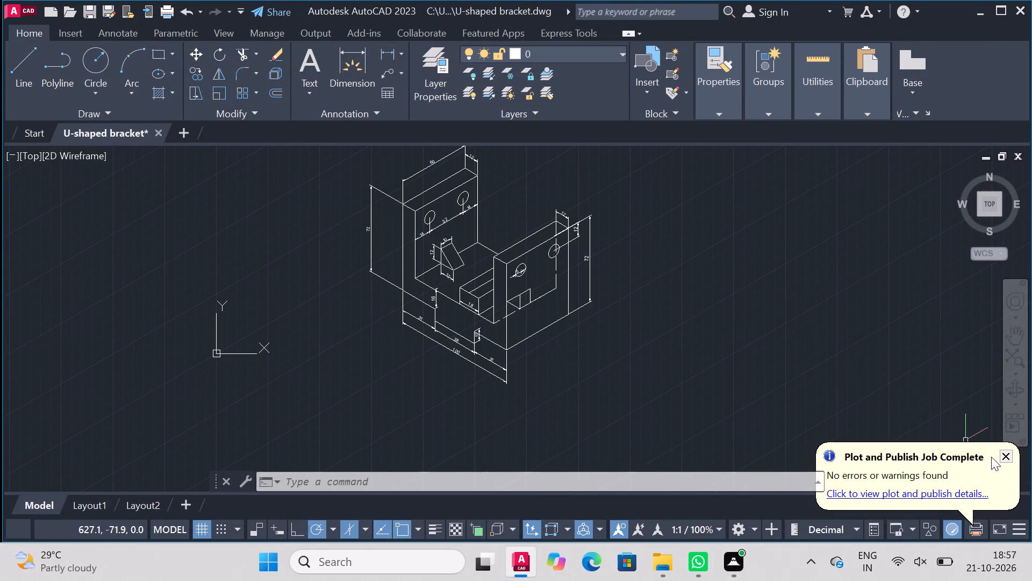
click(1011, 455)
click(1027, 8)
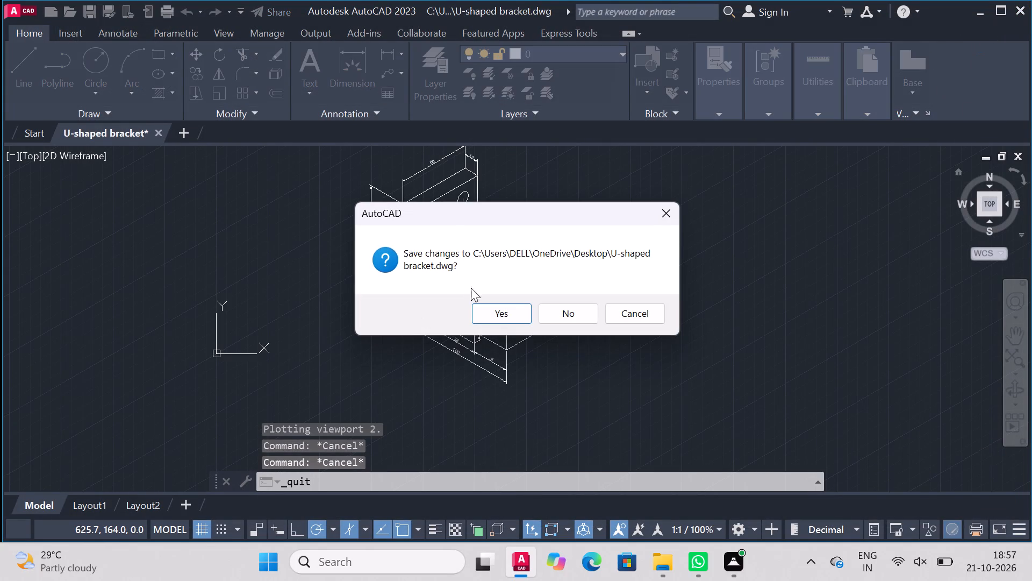
click(496, 315)
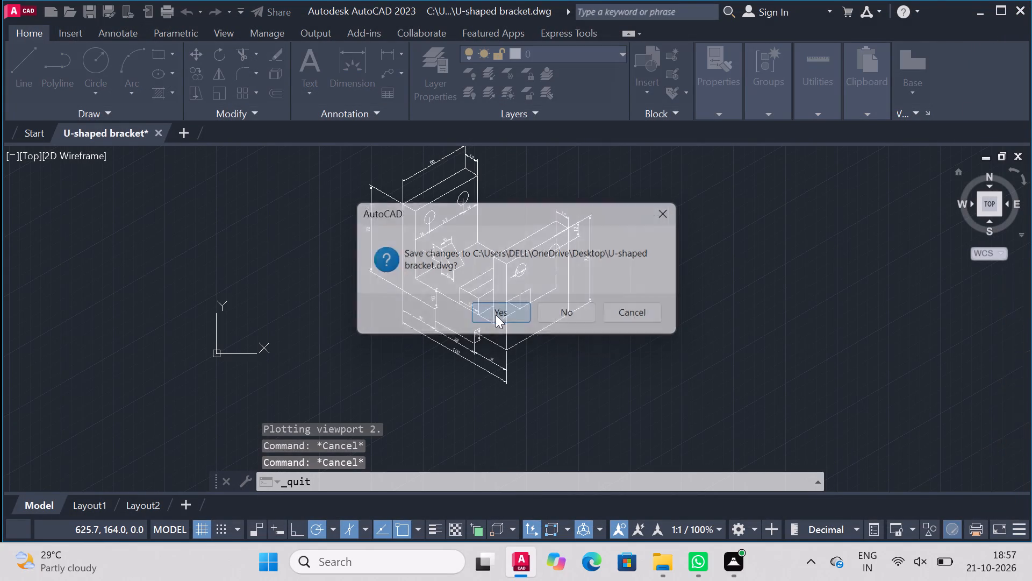